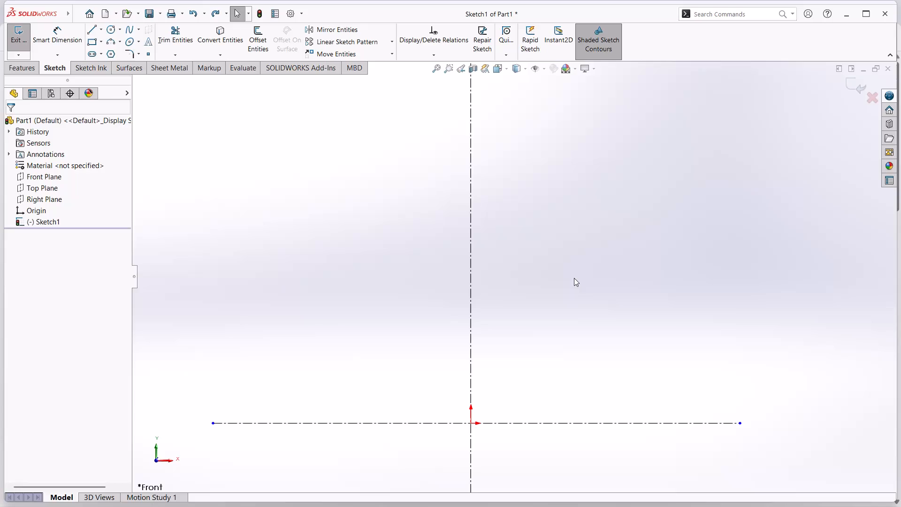
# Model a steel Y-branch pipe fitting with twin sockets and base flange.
# Sketch a horizontal base line about 17 mm long beside the vertical centerline, continuing upward from its outer end with a slightly tilted line.
pyautogui.click(574, 278)
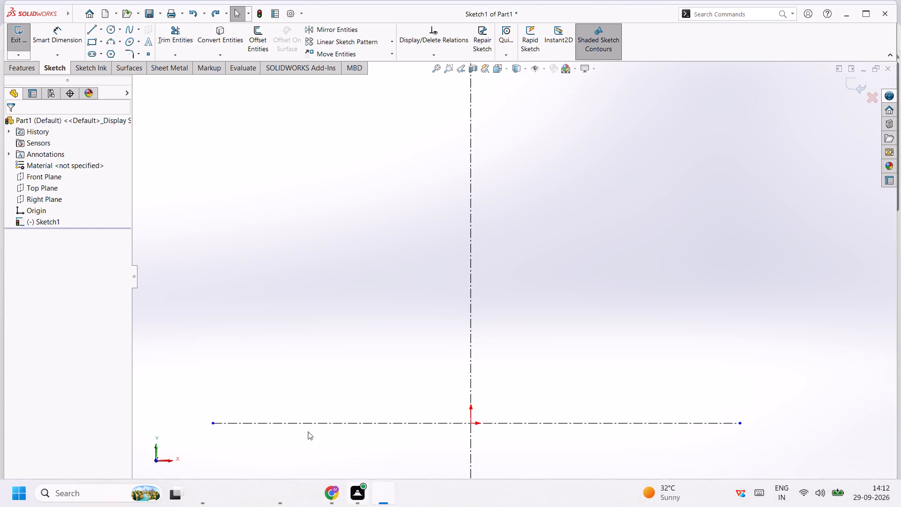
pyautogui.click(93, 30)
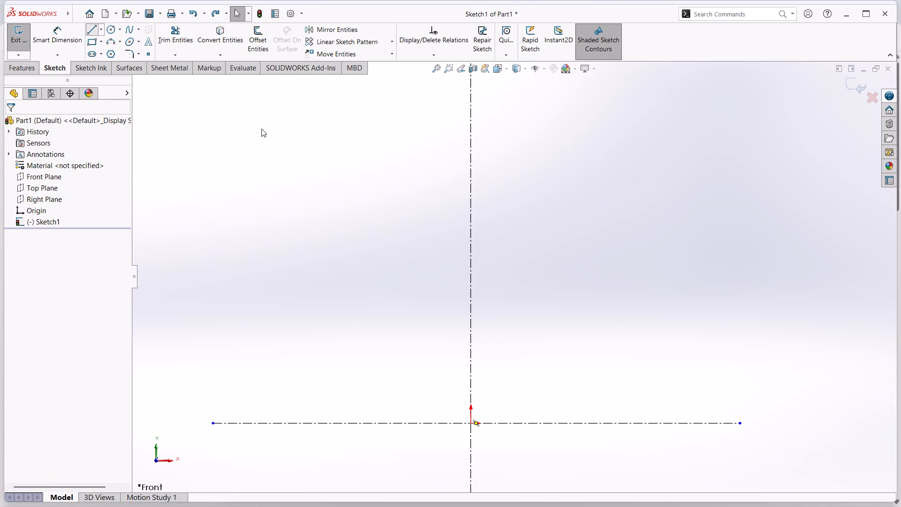
pyautogui.click(511, 377)
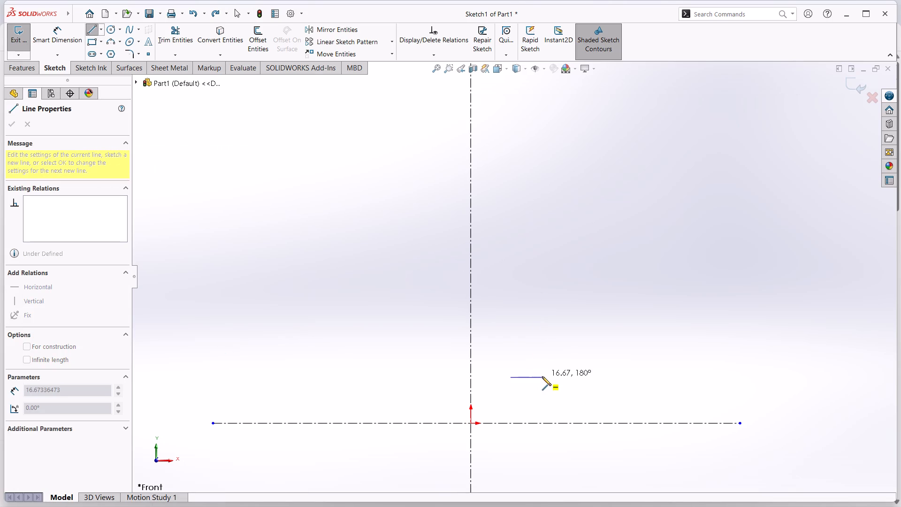
pyautogui.click(542, 378)
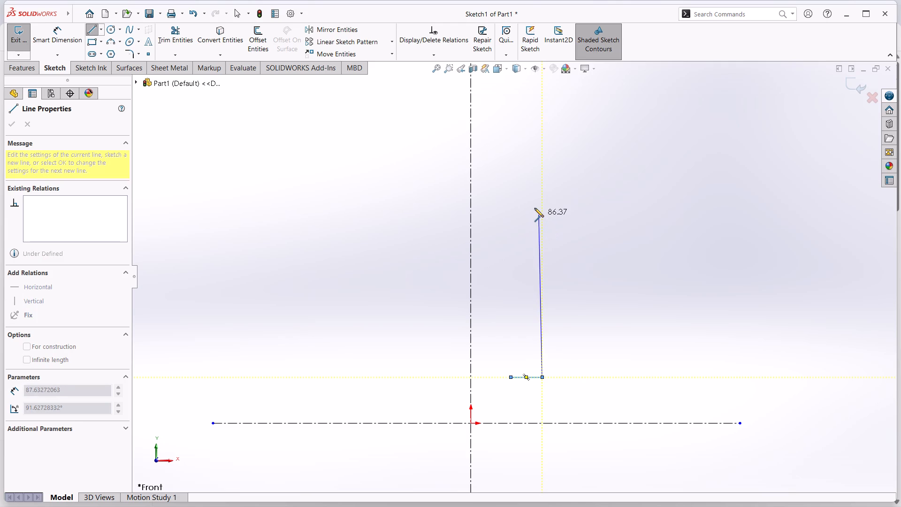
pyautogui.click(534, 208)
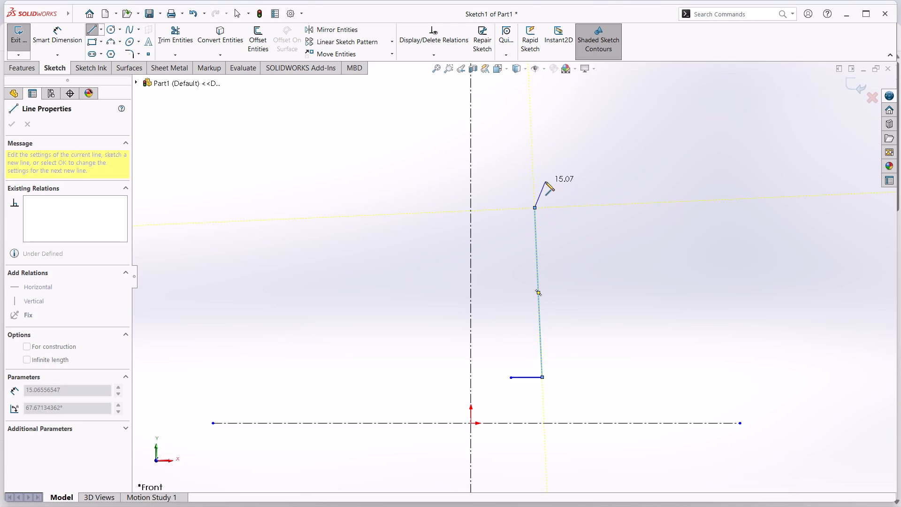
# Add a three-point arc of about 32 mm radius curving up and outward from the tilted line's upper end.
pyautogui.click(112, 43)
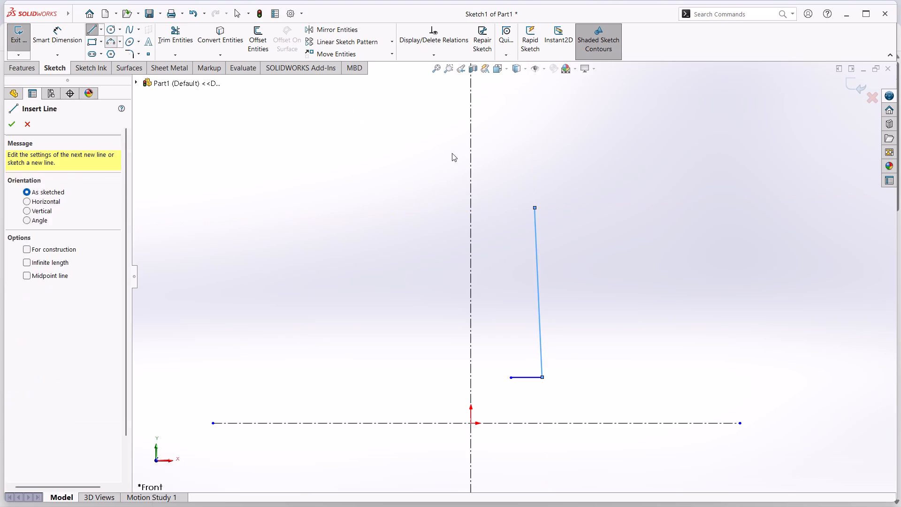
pyautogui.click(534, 206)
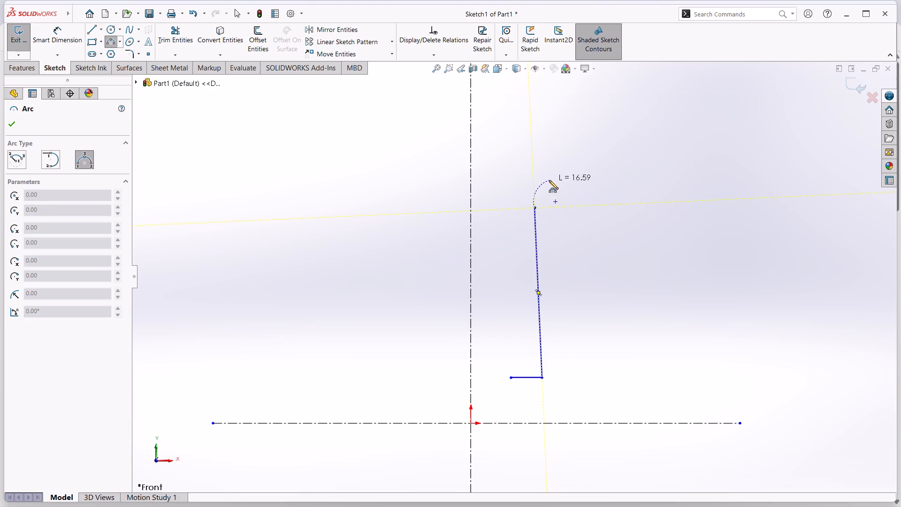
pyautogui.click(552, 180)
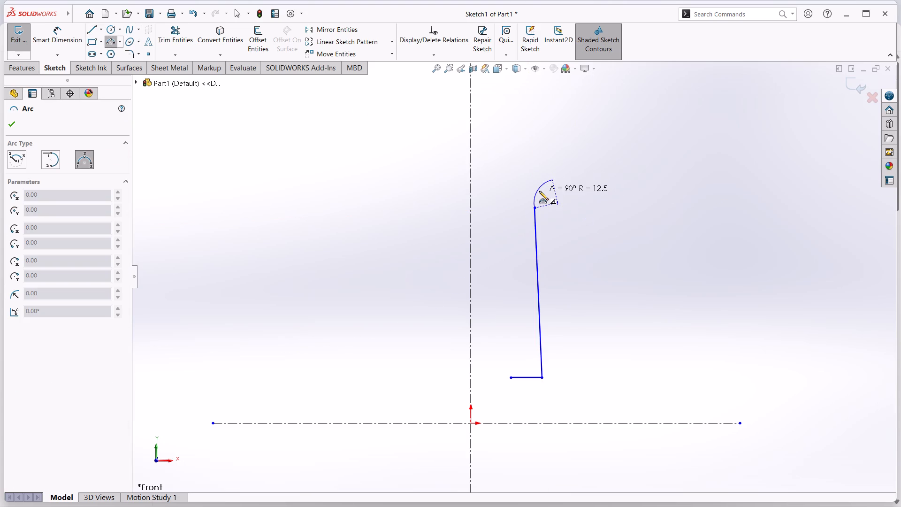
pyautogui.click(542, 191)
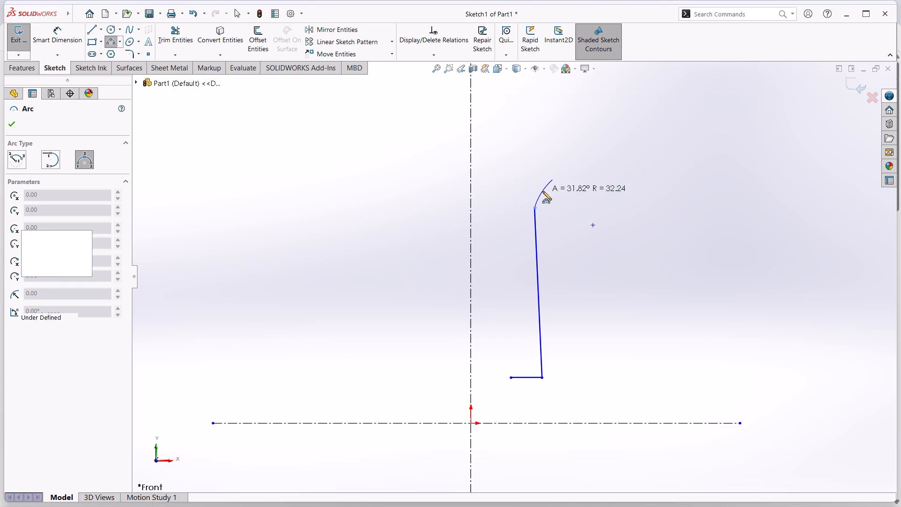
# Sketch the profile's upper section from the arc's end: a vertical line about 37 mm, a horizontal top about 18 mm, and a vertical line back down.
pyautogui.click(91, 31)
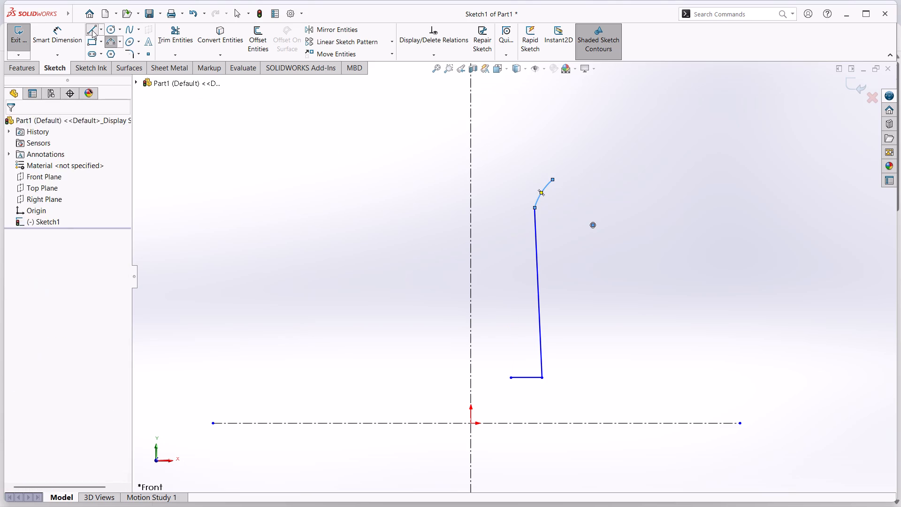
pyautogui.click(553, 178)
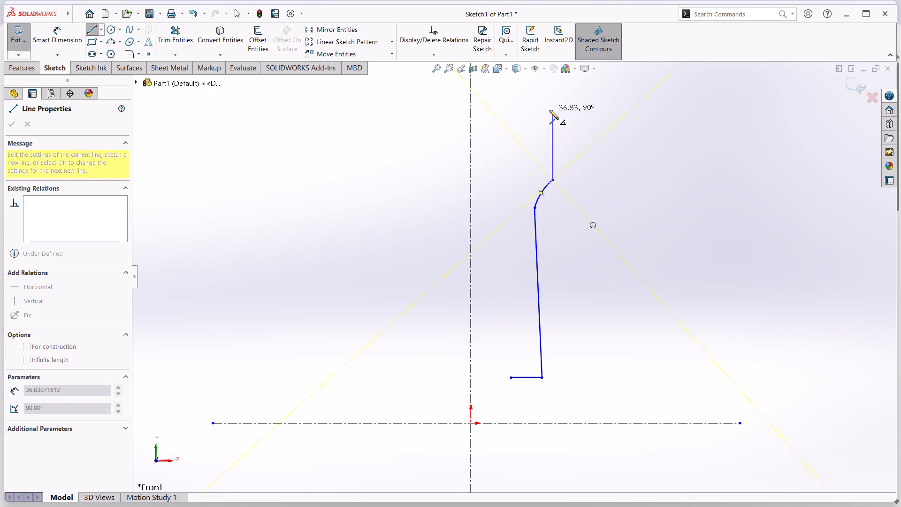
pyautogui.click(551, 110)
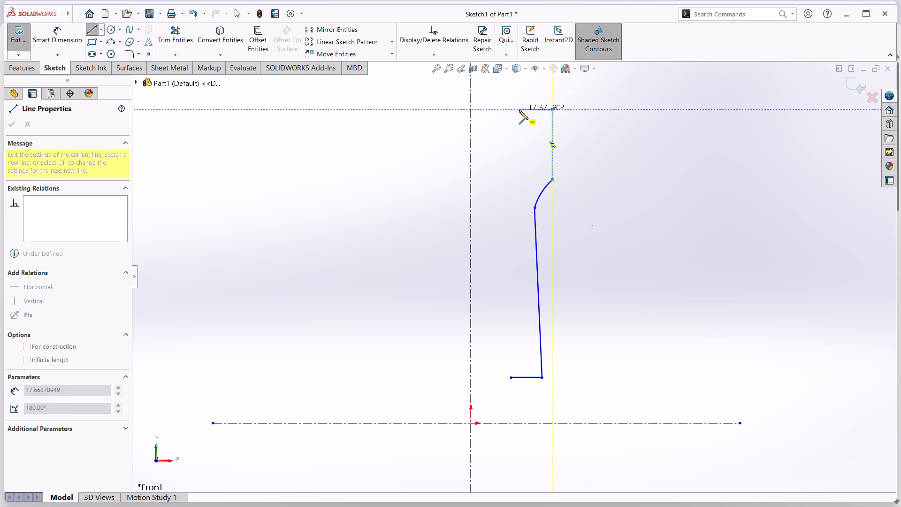
pyautogui.click(519, 110)
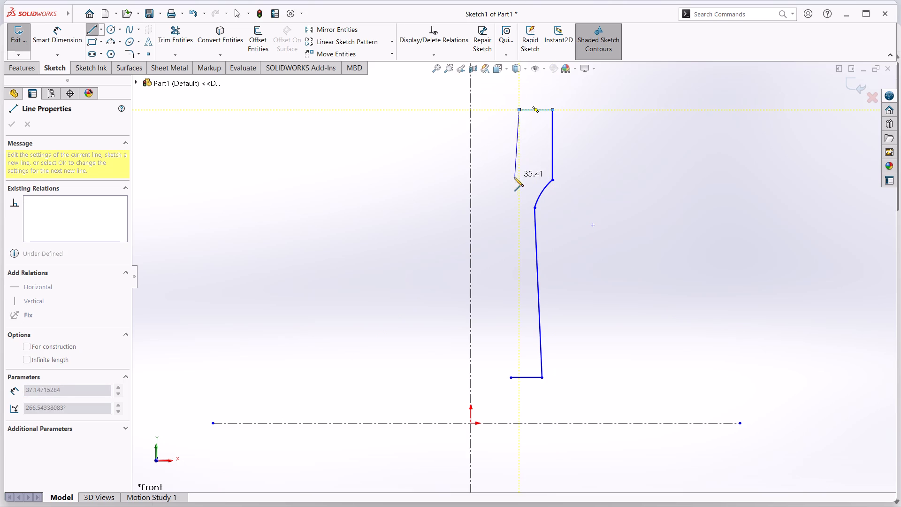
pyautogui.click(518, 175)
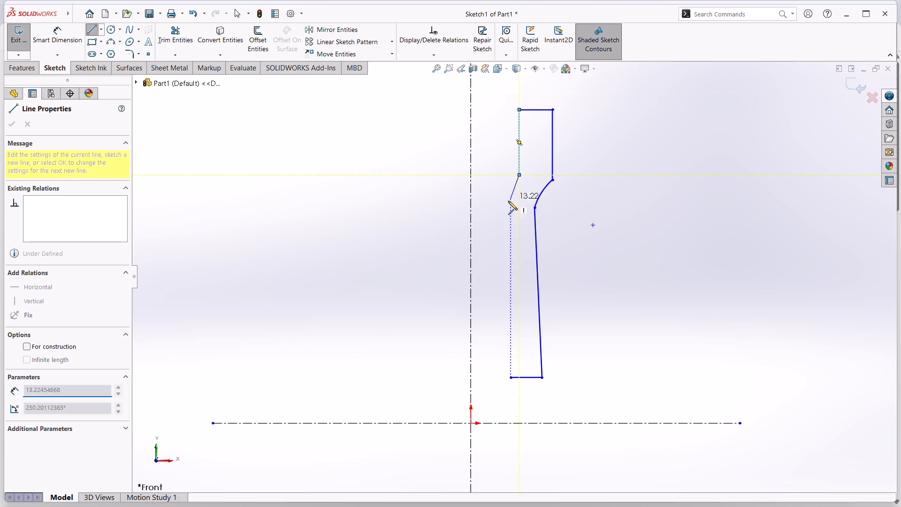
# Add a three-point arc of about 41 mm radius curving down toward the centerline from the inner vertical line's lower end.
pyautogui.click(110, 40)
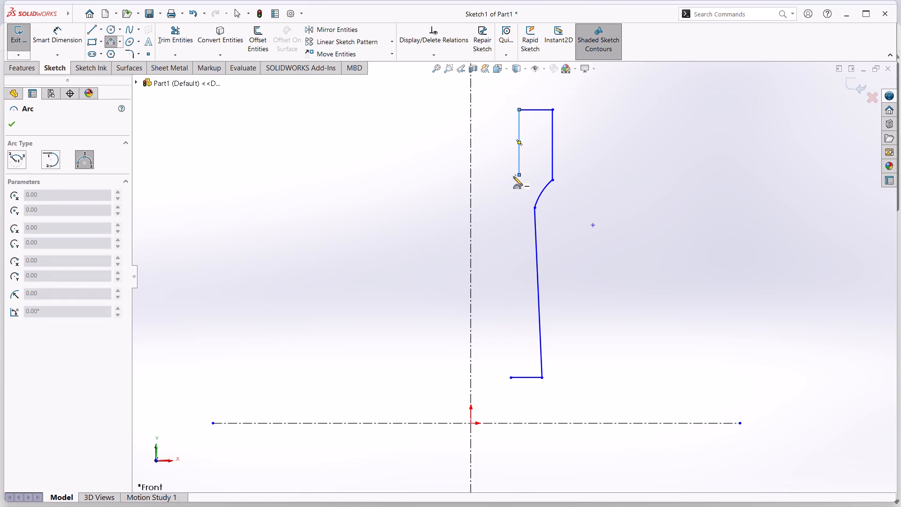
pyautogui.click(518, 176)
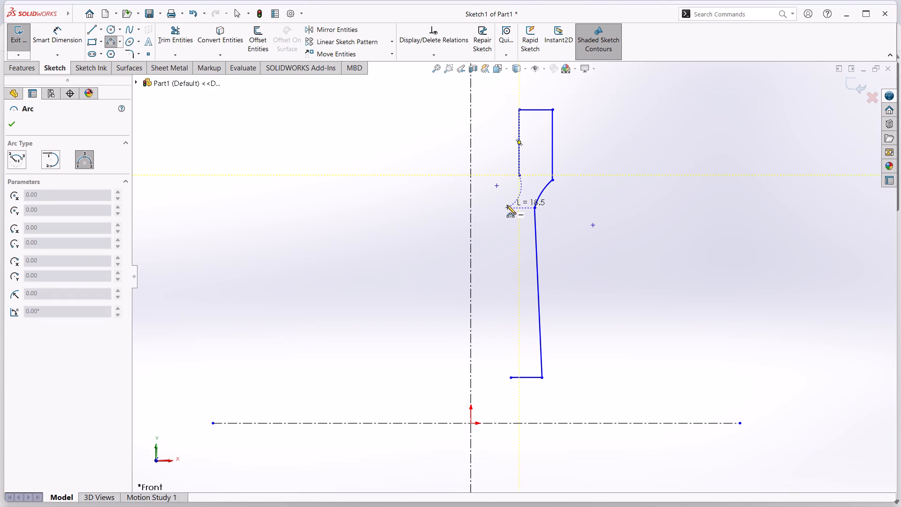
pyautogui.click(504, 203)
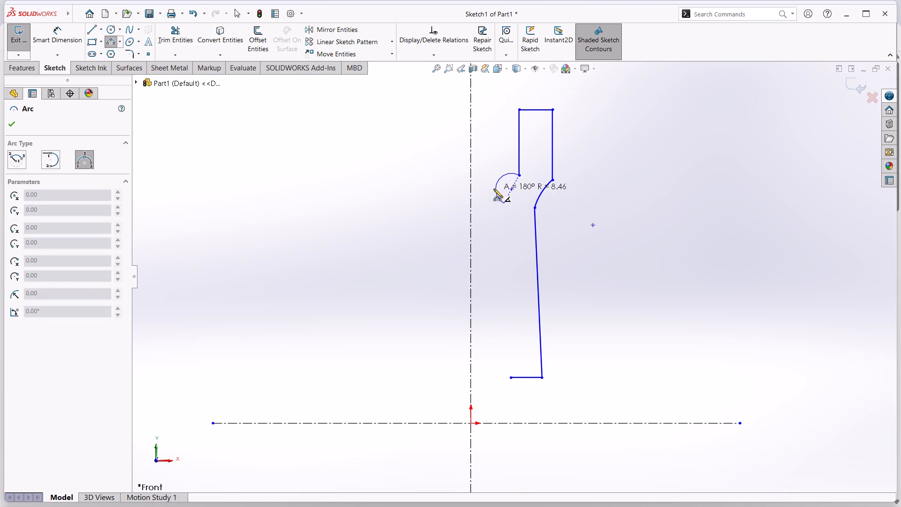
pyautogui.click(509, 191)
# Close the profile with a line about 92 mm long from the inner arc's lower end to the base line's inner end.
pyautogui.click(93, 27)
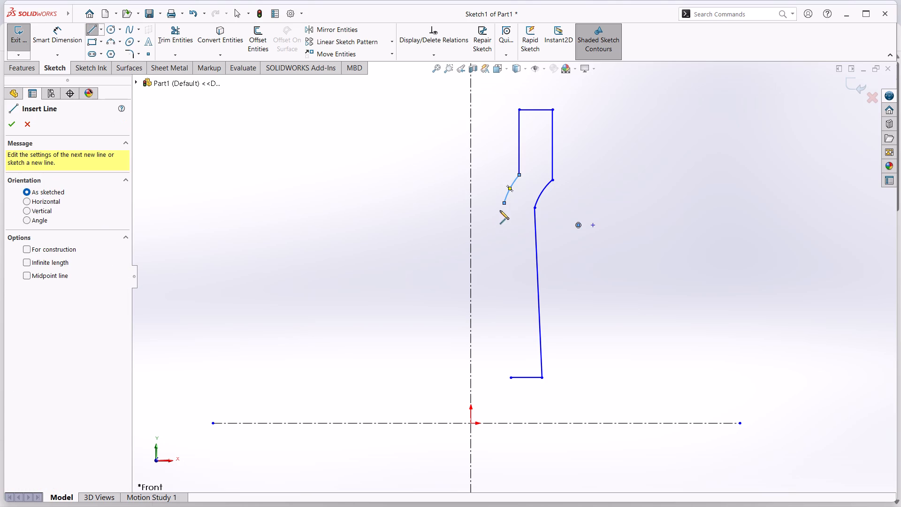
pyautogui.click(504, 203)
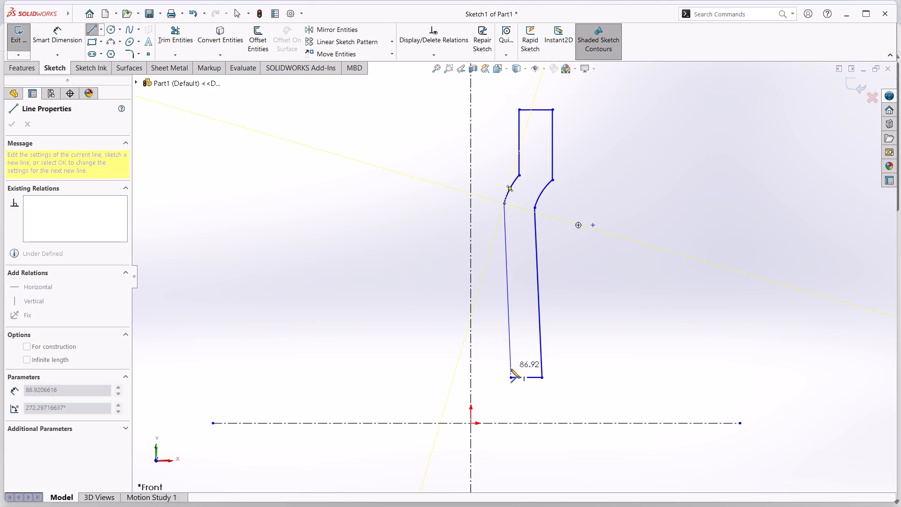
pyautogui.click(511, 375)
pyautogui.press('Escape')
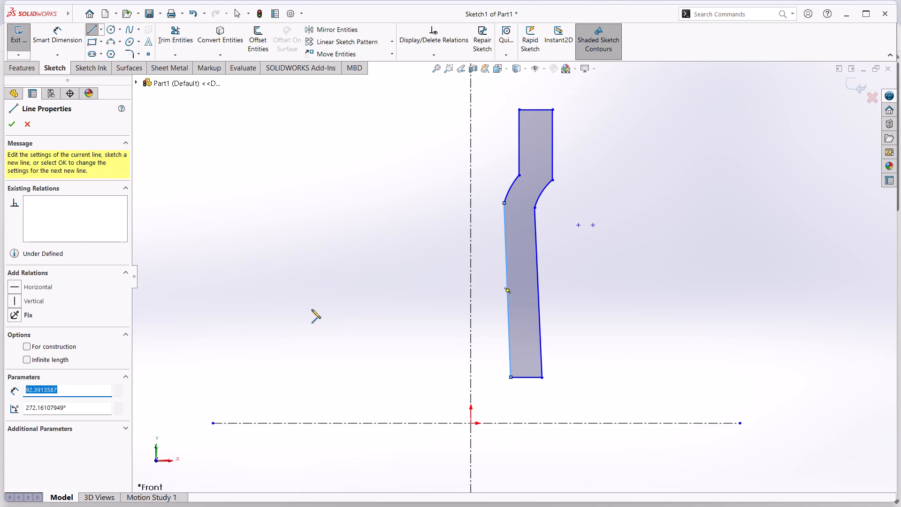
pyautogui.press('Escape')
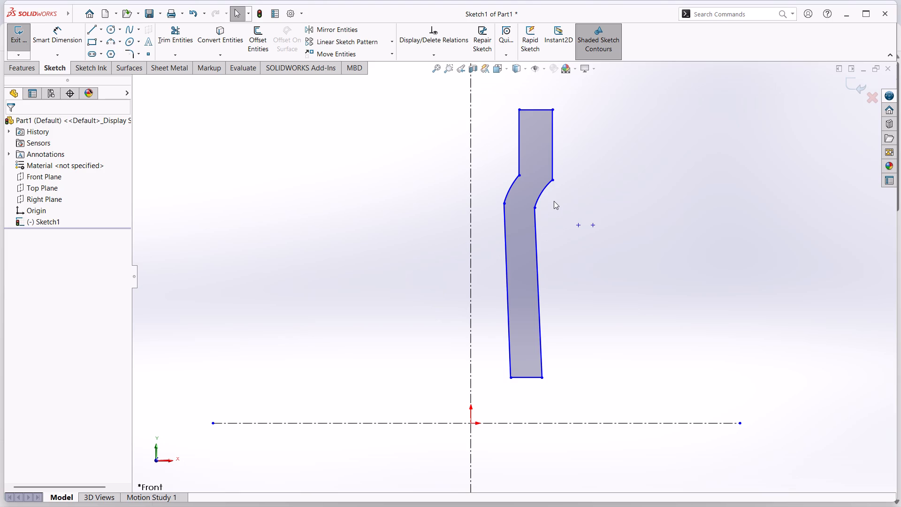
# Dimension the outer arc, on the side away from the centerline, with a radius of 24 mm.
pyautogui.click(63, 43)
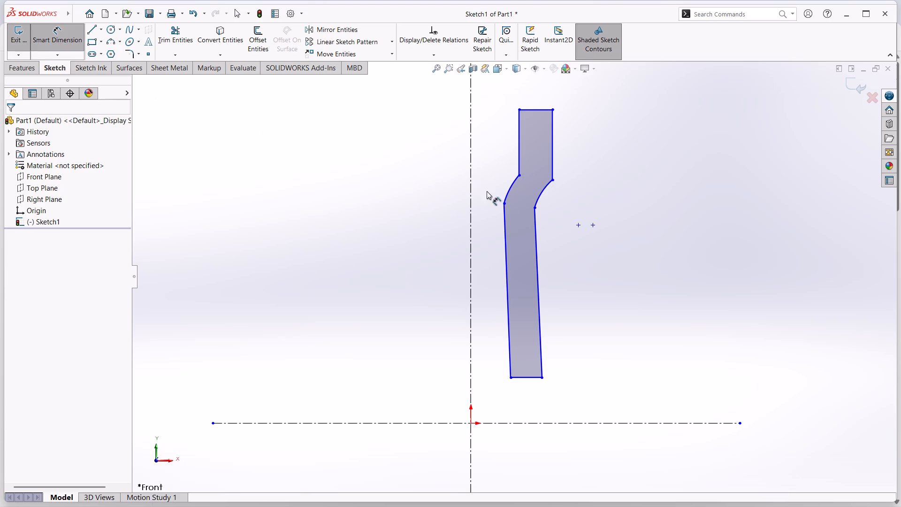
pyautogui.click(541, 192)
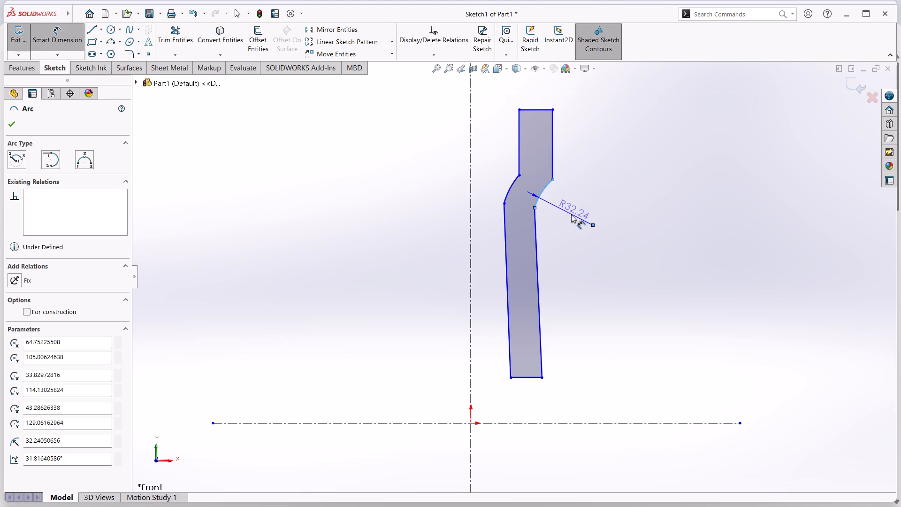
pyautogui.click(572, 215)
pyautogui.write('24')
pyautogui.press('Return')
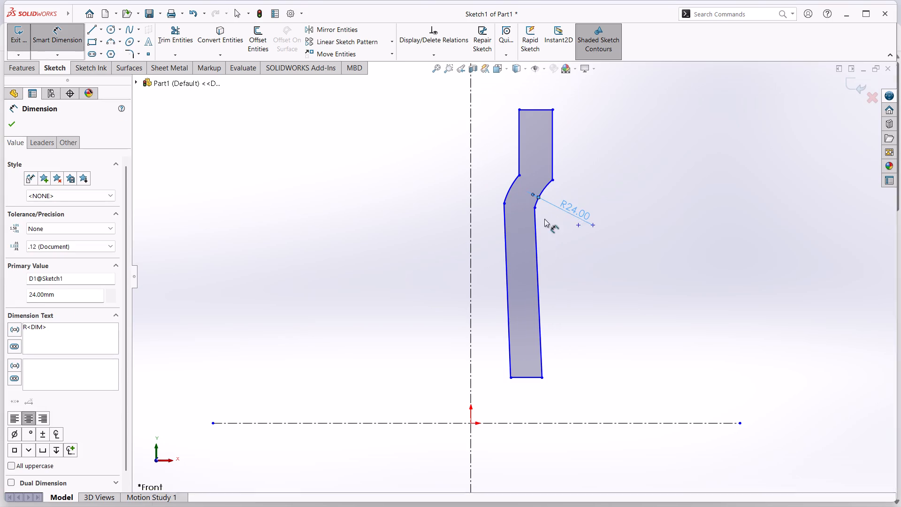
# Dimension the inner arc, on the side facing the centerline, with a radius of 24 mm.
pyautogui.click(506, 192)
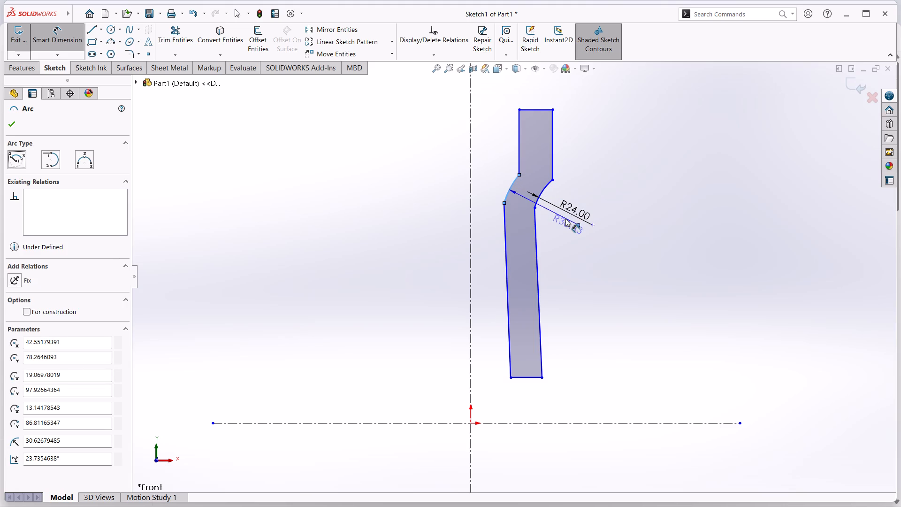
pyautogui.click(565, 218)
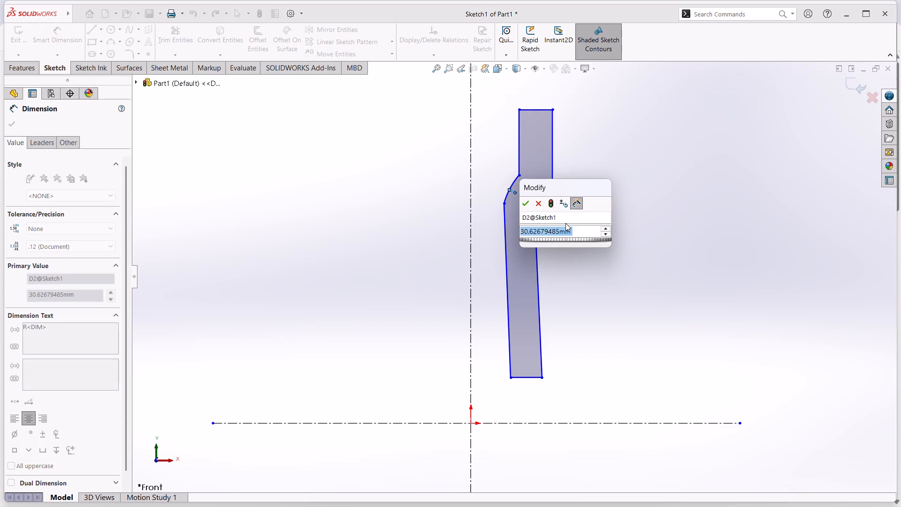
pyautogui.write('24')
pyautogui.press('Return')
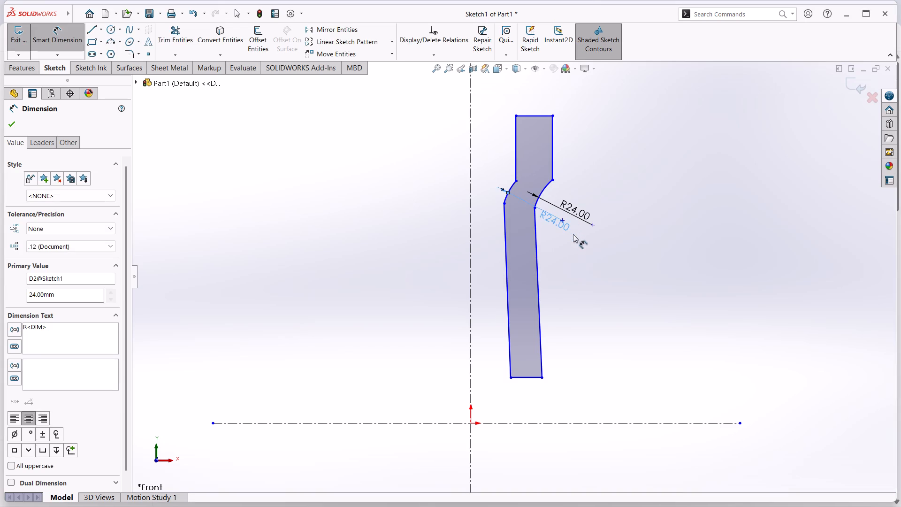
pyautogui.click(586, 260)
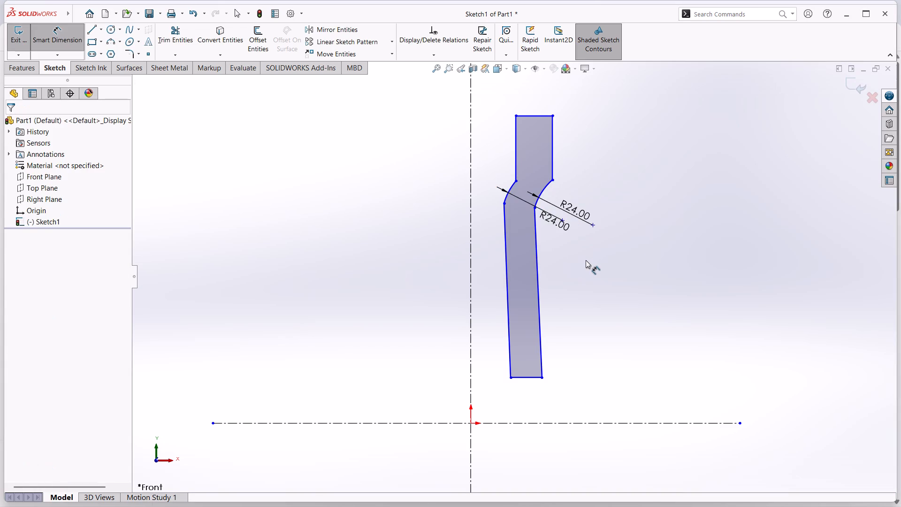
# Set the inner arc's radius to 12 mm.
pyautogui.doubleClick(551, 223)
pyautogui.write('12')
pyautogui.press('Return')
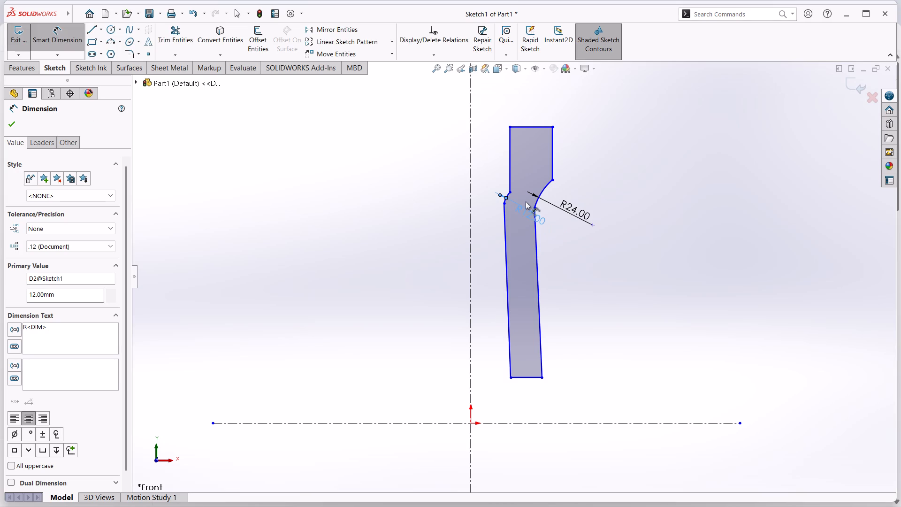
# Dimension the outer vertical line of the profile's upper section to a length of 52 mm.
pyautogui.click(552, 155)
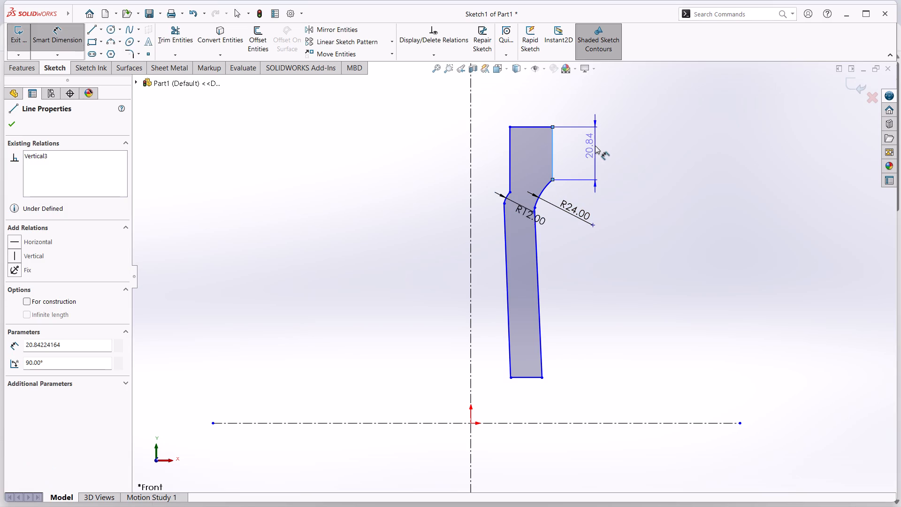
pyautogui.click(597, 150)
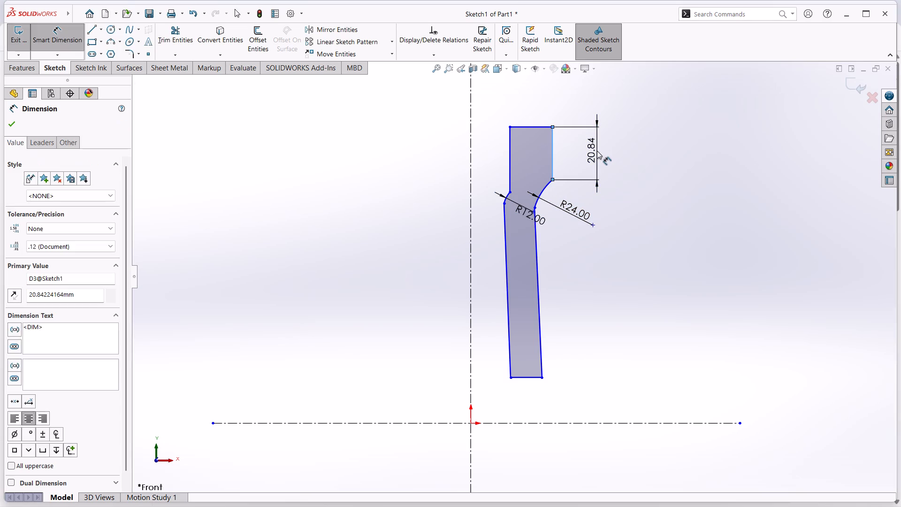
pyautogui.write('52')
pyautogui.press('Return')
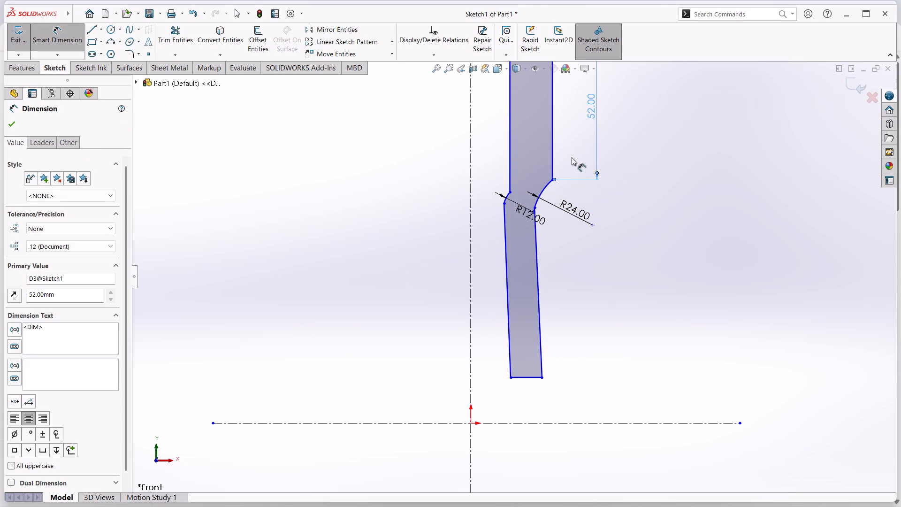
pyautogui.scroll(2, 533, 157)
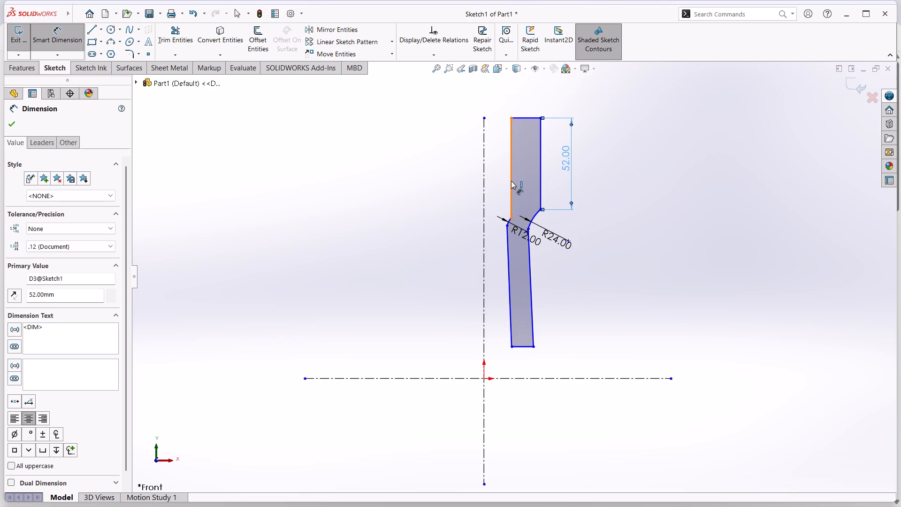
# Dimension the inner vertical line of the profile's upper section to a length of 52 mm.
pyautogui.click(511, 181)
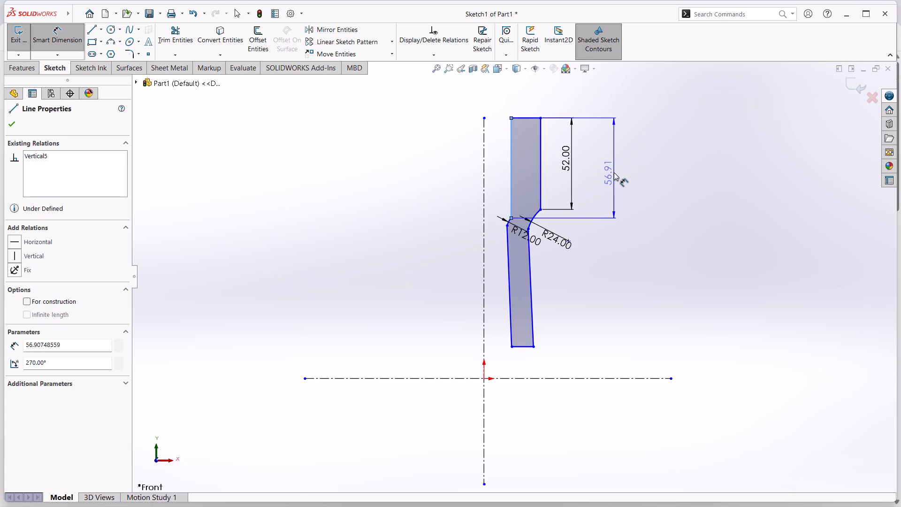
pyautogui.click(615, 172)
pyautogui.write('52')
pyautogui.press('Return')
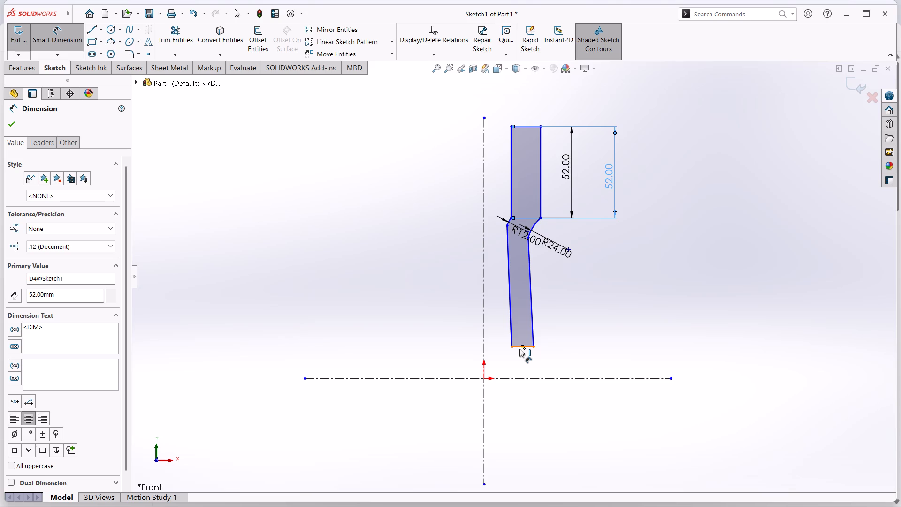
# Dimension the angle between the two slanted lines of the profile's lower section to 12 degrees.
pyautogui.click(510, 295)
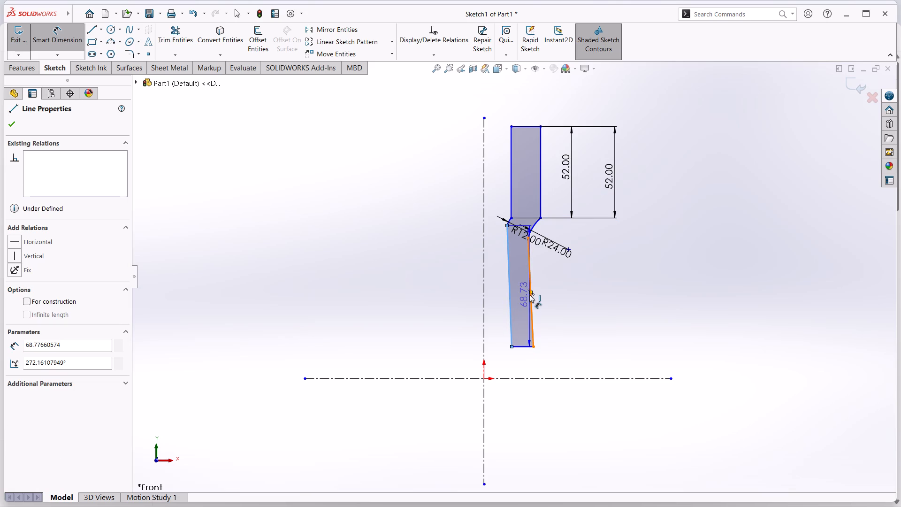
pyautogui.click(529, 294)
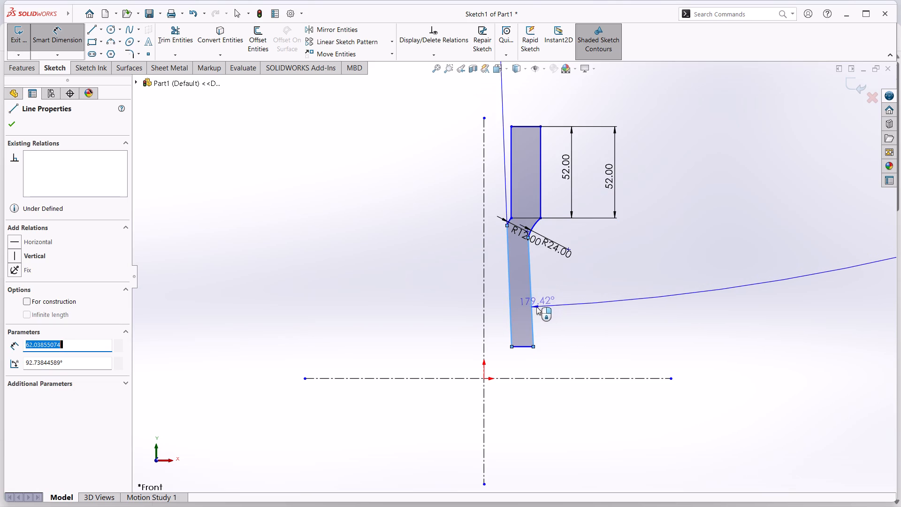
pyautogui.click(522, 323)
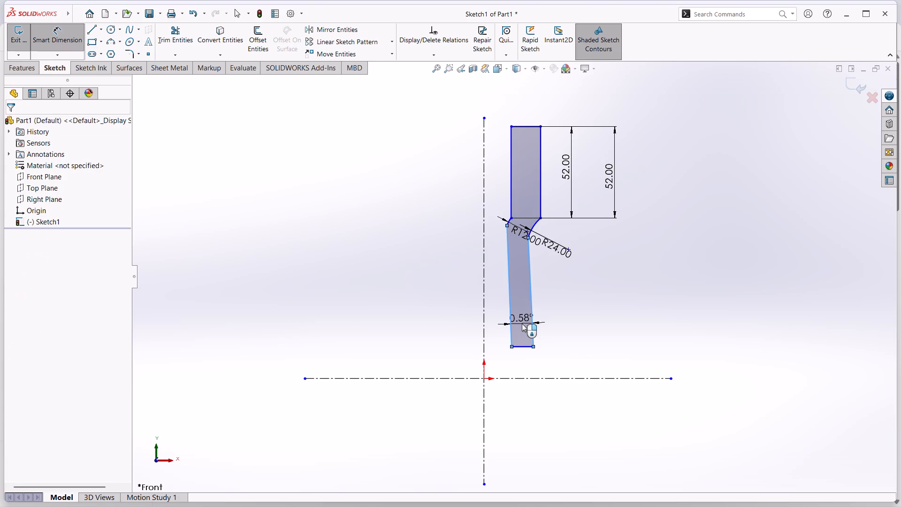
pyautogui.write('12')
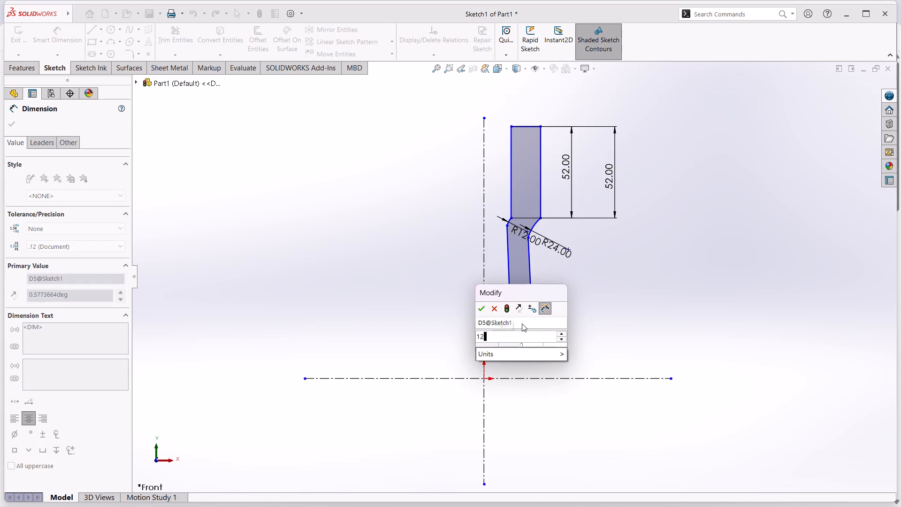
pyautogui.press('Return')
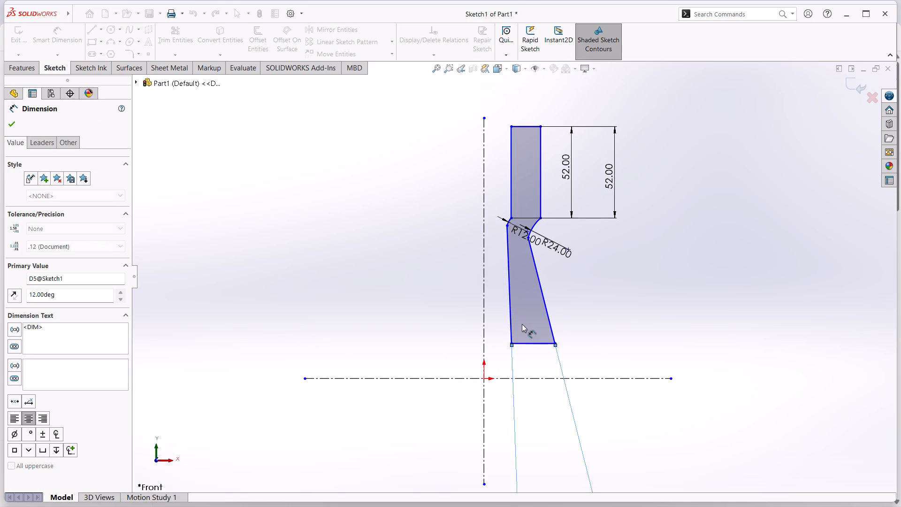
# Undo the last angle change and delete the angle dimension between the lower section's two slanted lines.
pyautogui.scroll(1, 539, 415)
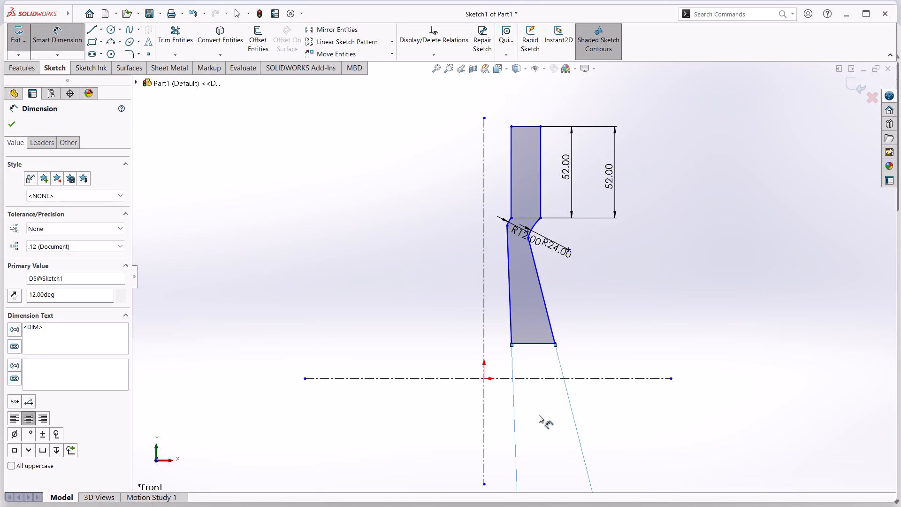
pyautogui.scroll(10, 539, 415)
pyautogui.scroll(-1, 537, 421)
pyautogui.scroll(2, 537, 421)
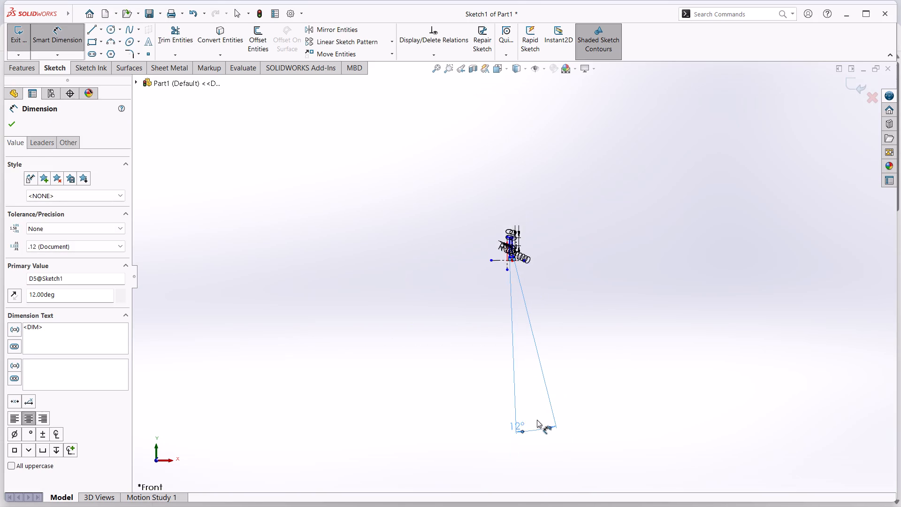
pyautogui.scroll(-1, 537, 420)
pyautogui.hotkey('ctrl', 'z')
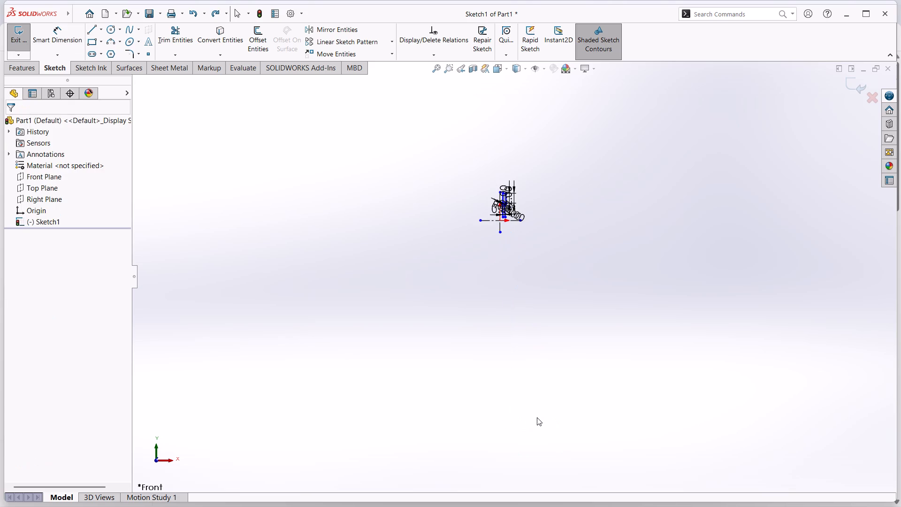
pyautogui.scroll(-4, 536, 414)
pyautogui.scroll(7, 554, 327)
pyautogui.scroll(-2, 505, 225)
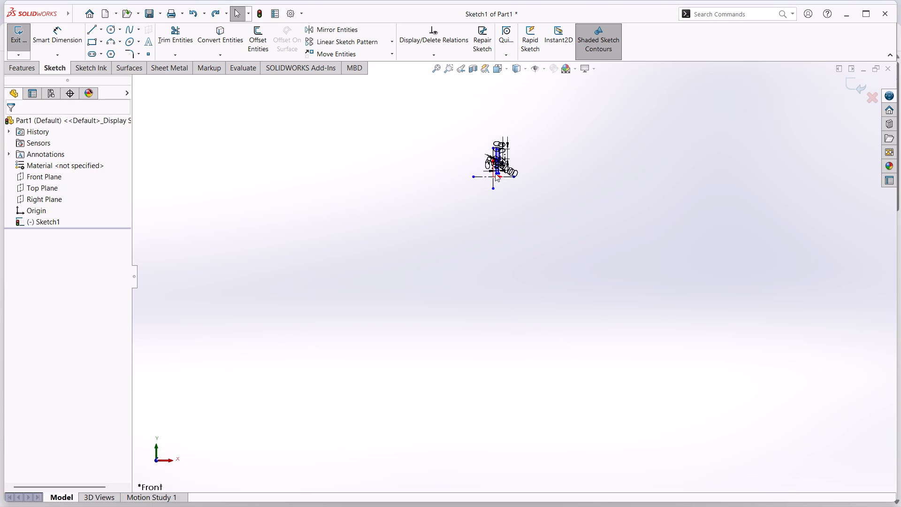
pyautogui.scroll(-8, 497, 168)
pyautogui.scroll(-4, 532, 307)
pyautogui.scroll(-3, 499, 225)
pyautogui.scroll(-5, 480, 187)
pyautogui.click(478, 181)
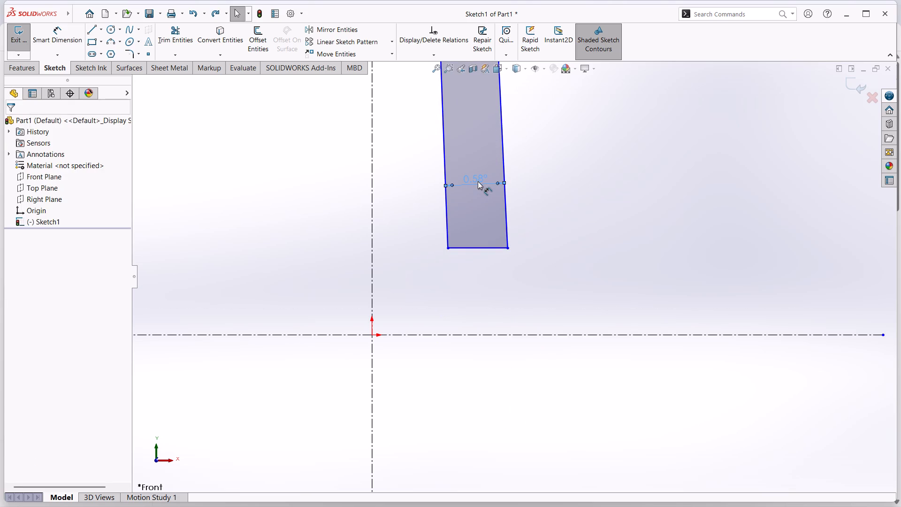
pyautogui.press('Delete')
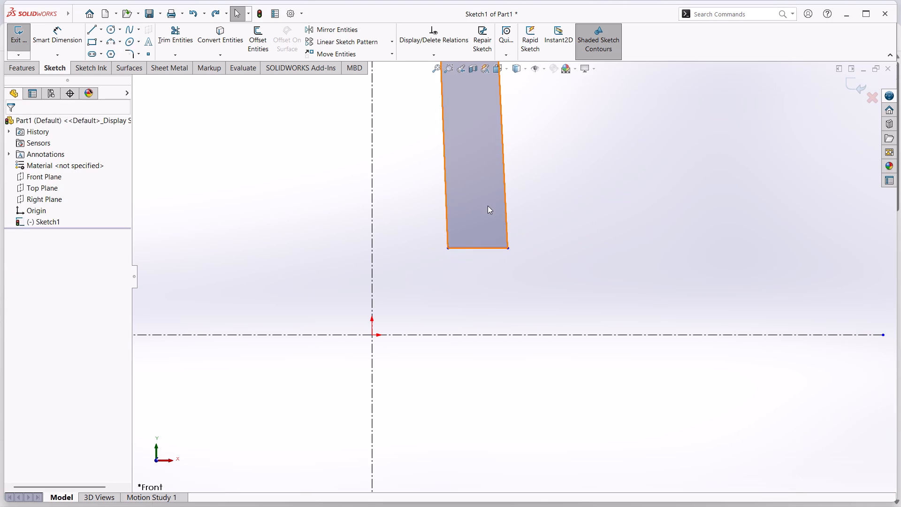
# Dimension the distance from the vertical centerline to the upper section's inner vertical line to 30 mm.
pyautogui.scroll(6, 486, 215)
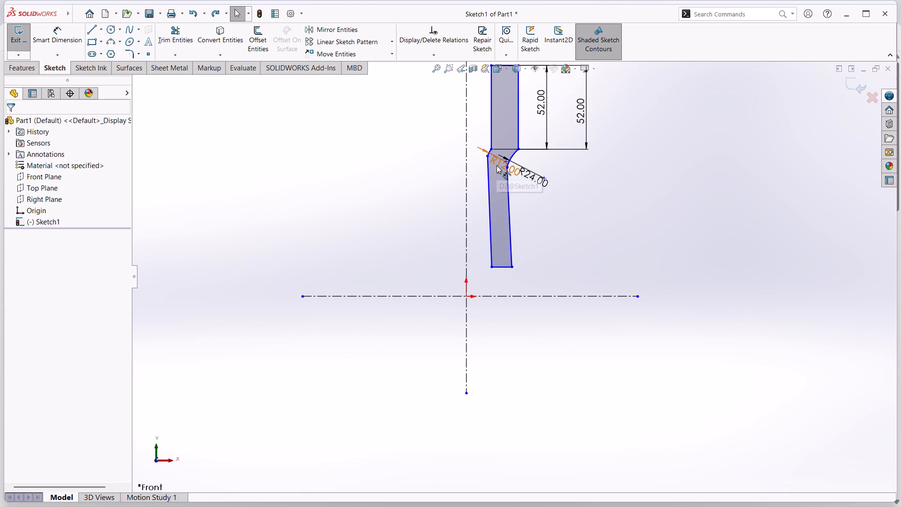
pyautogui.scroll(-3, 496, 165)
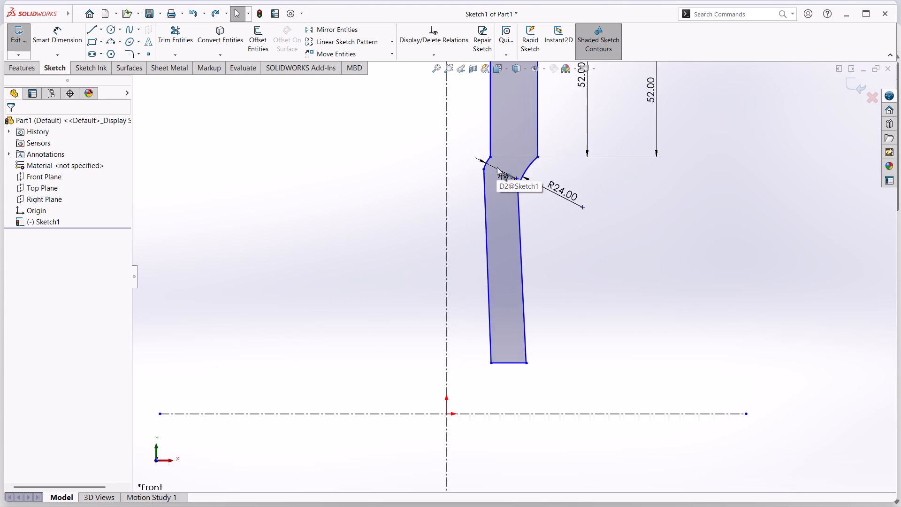
pyautogui.scroll(4, 497, 166)
pyautogui.click(80, 44)
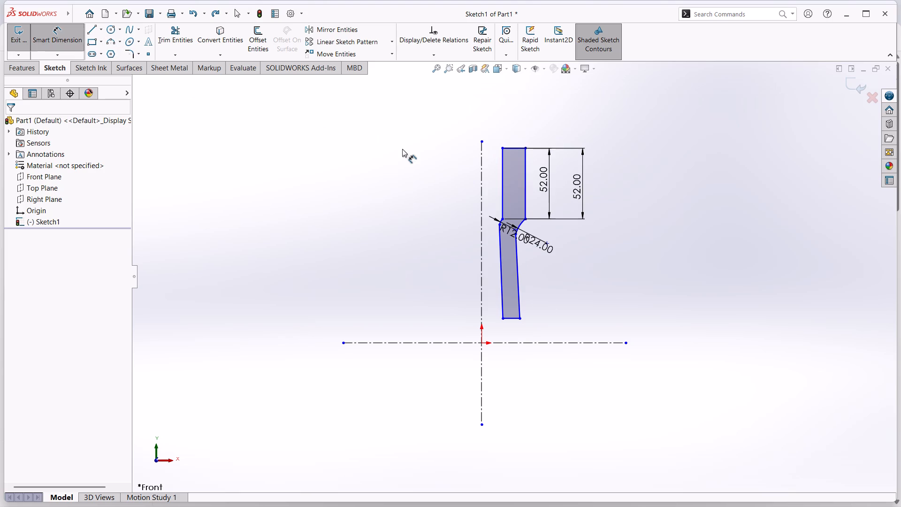
pyautogui.scroll(-7, 480, 179)
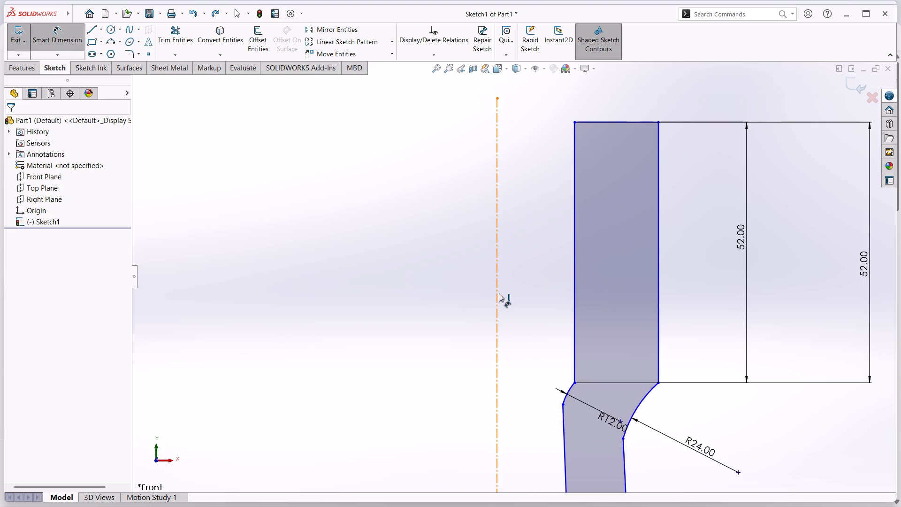
pyautogui.click(498, 294)
pyautogui.click(572, 305)
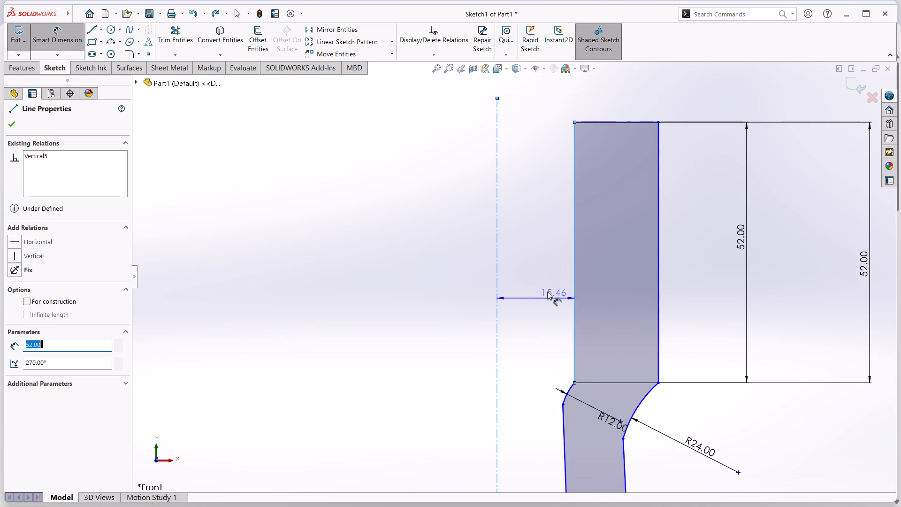
pyautogui.click(539, 252)
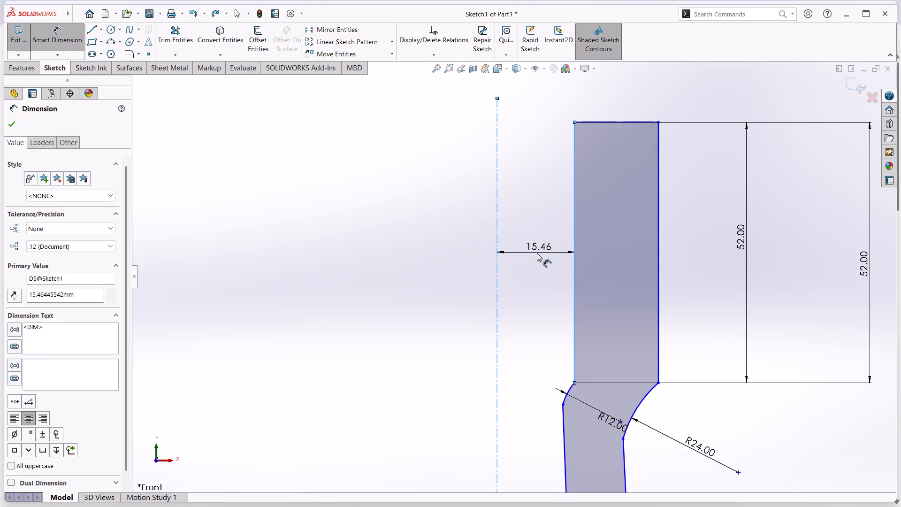
pyautogui.write('30')
pyautogui.press('Return')
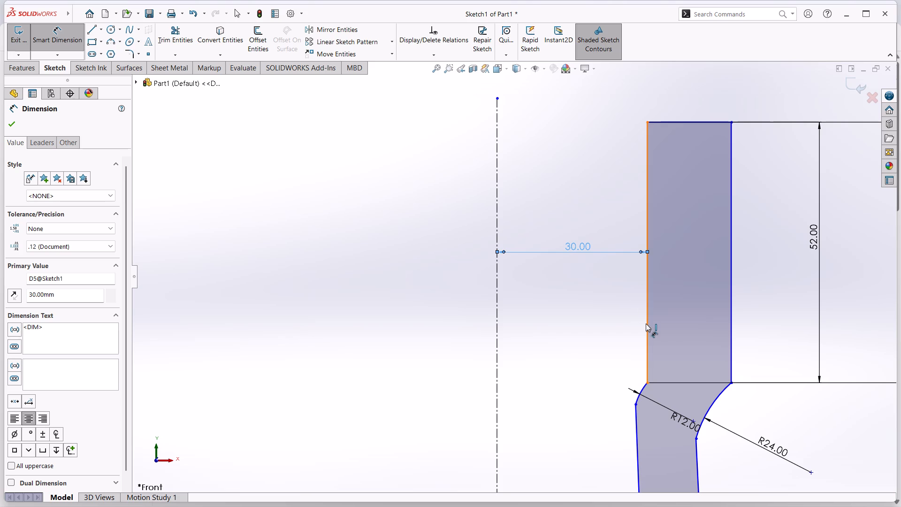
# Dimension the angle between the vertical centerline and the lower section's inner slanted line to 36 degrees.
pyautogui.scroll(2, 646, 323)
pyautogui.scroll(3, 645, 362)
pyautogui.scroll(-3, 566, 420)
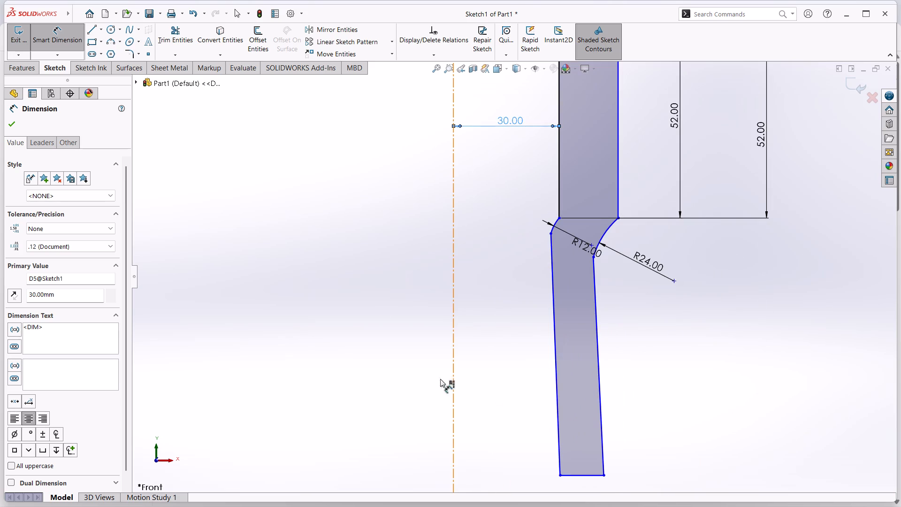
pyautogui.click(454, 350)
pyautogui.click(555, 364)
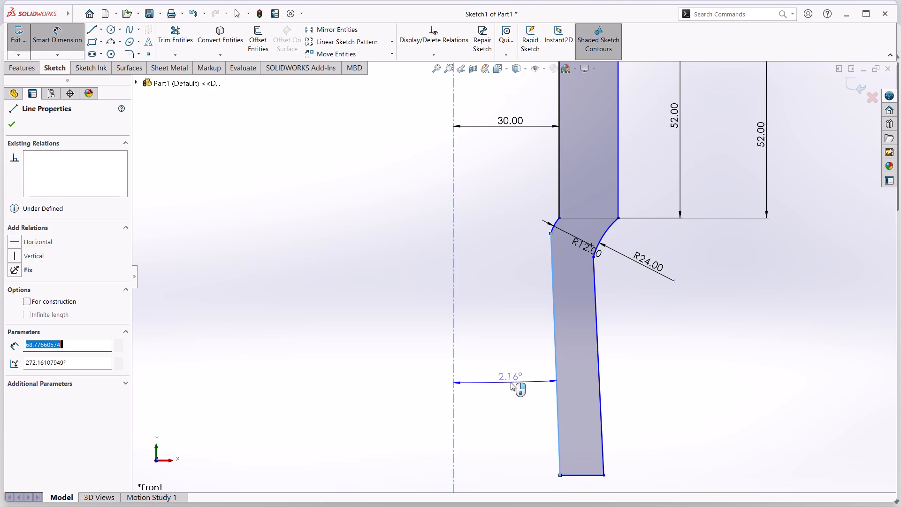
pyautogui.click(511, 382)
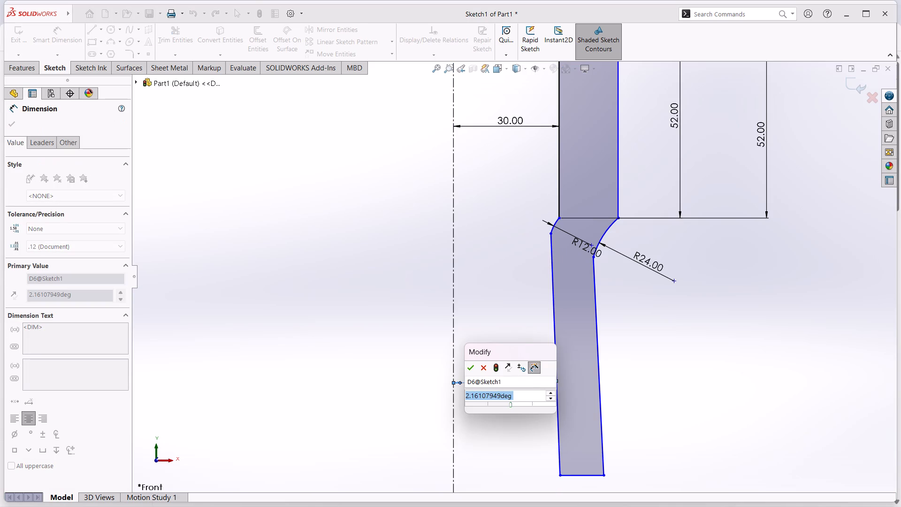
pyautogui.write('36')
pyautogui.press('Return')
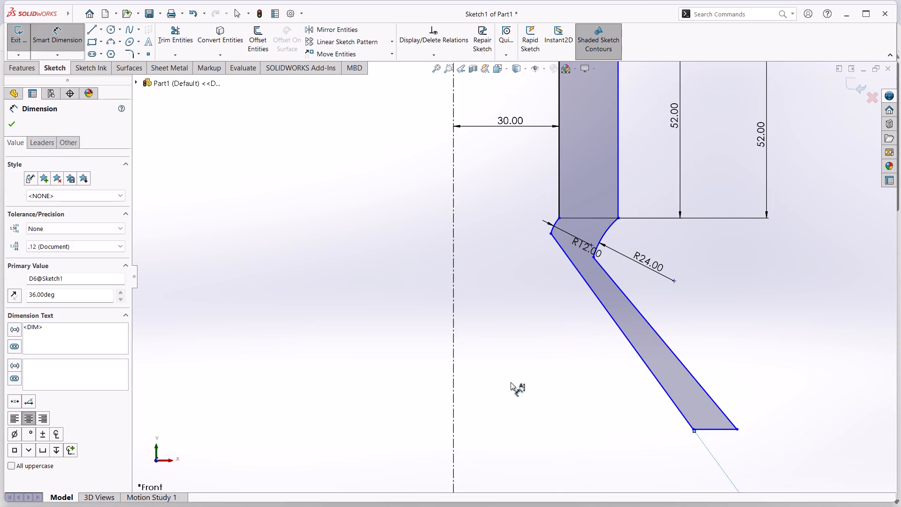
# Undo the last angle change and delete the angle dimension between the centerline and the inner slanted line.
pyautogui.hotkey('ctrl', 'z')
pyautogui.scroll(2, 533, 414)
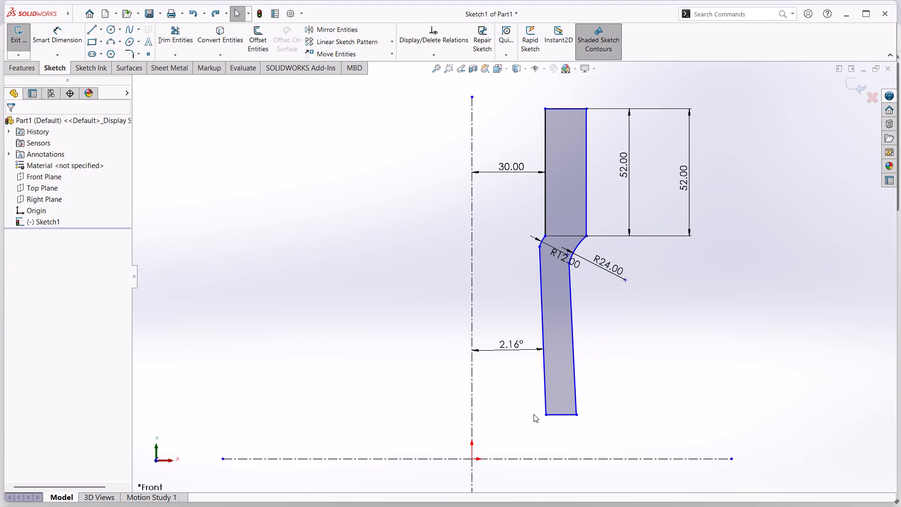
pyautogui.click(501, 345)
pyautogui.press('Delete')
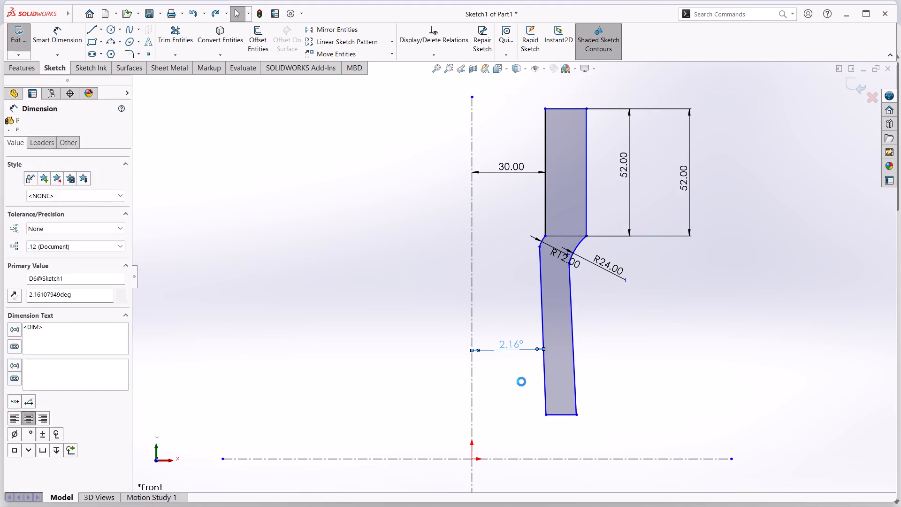
# Make the profile's short bottom line collinear with the horizontal centerline.
pyautogui.click(561, 417)
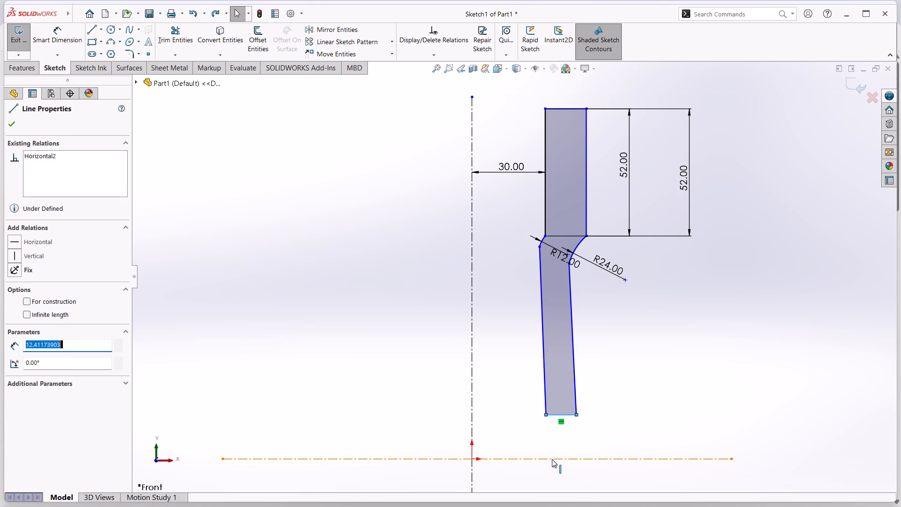
pyautogui.click(552, 460)
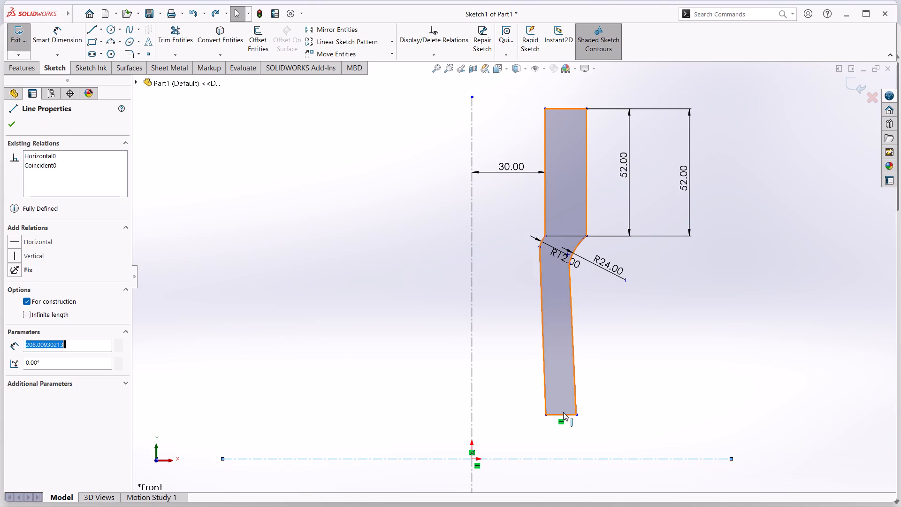
pyautogui.keyDown('ctrl'); pyautogui.click(560, 415); pyautogui.keyUp('ctrl')
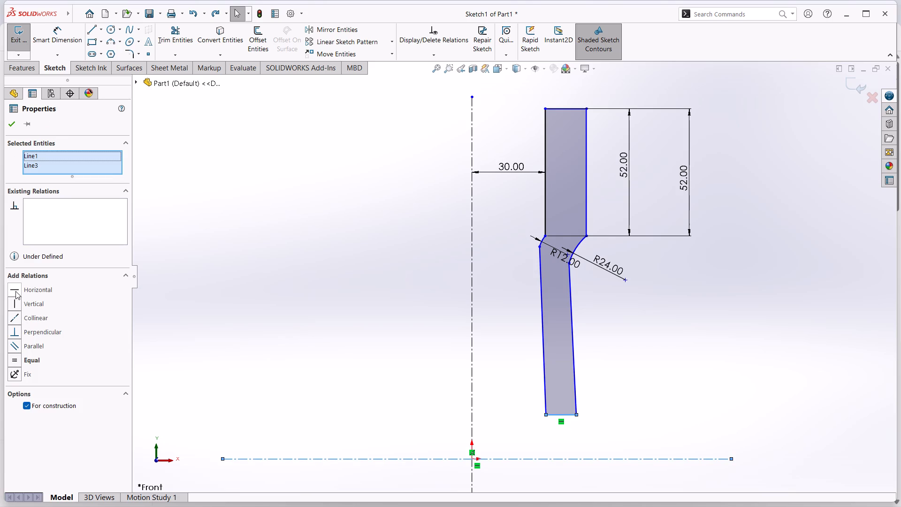
pyautogui.click(15, 316)
pyautogui.click(12, 122)
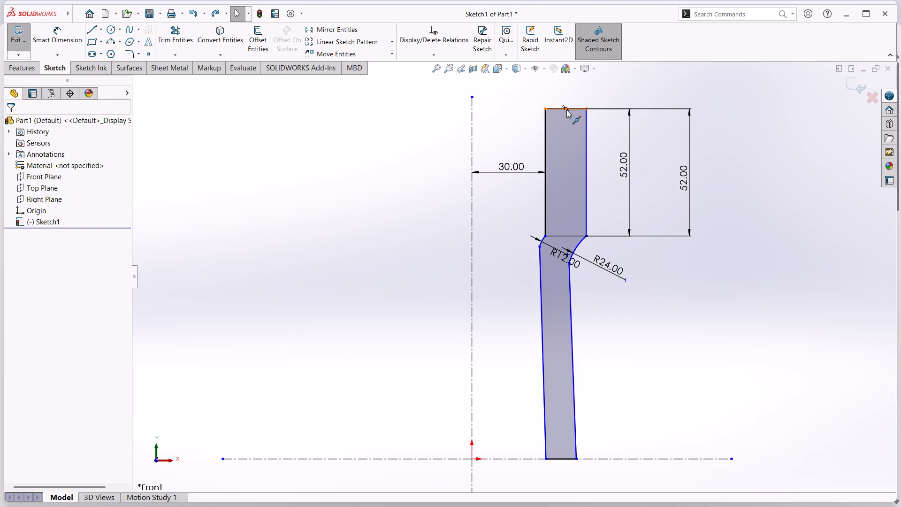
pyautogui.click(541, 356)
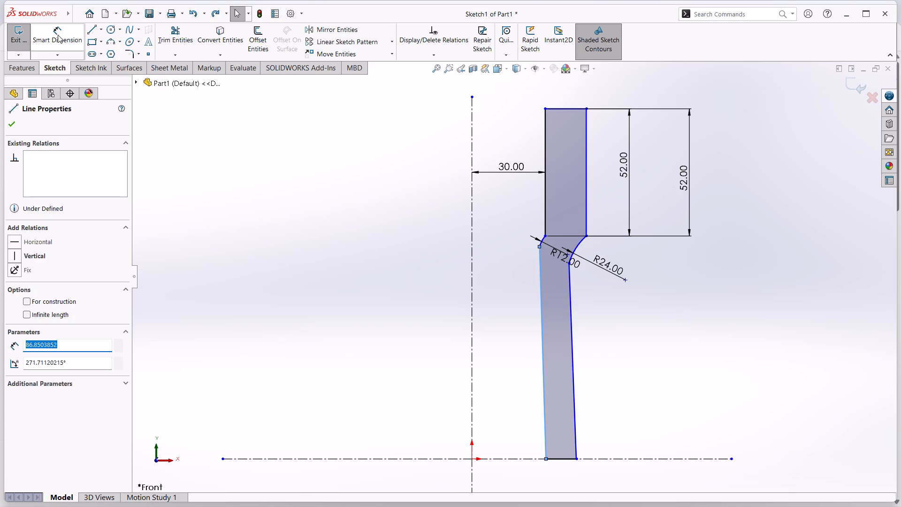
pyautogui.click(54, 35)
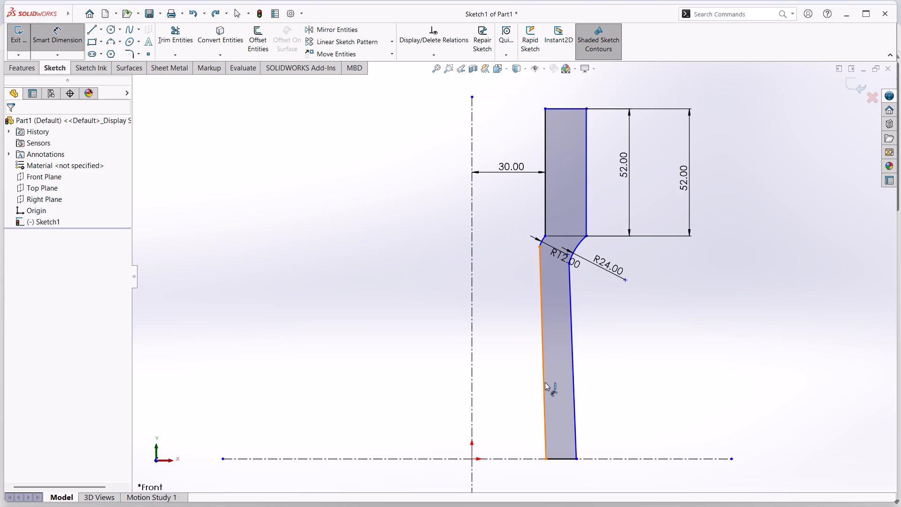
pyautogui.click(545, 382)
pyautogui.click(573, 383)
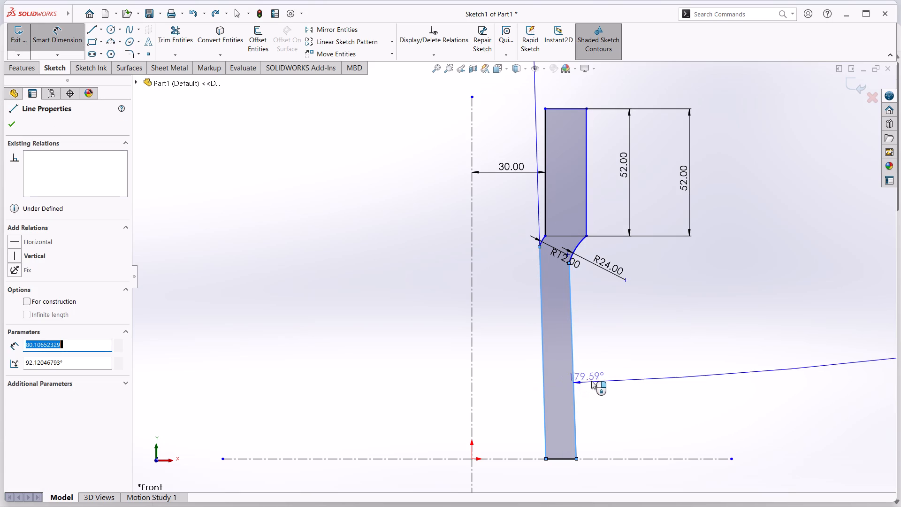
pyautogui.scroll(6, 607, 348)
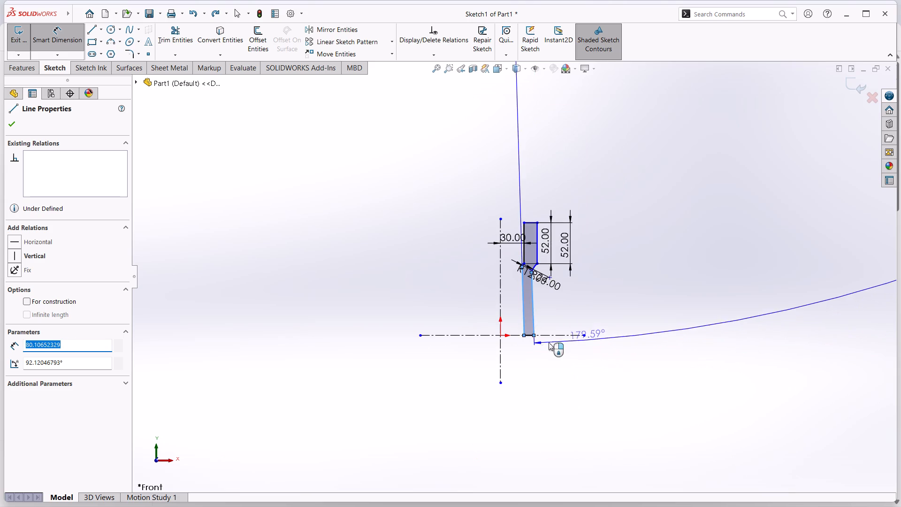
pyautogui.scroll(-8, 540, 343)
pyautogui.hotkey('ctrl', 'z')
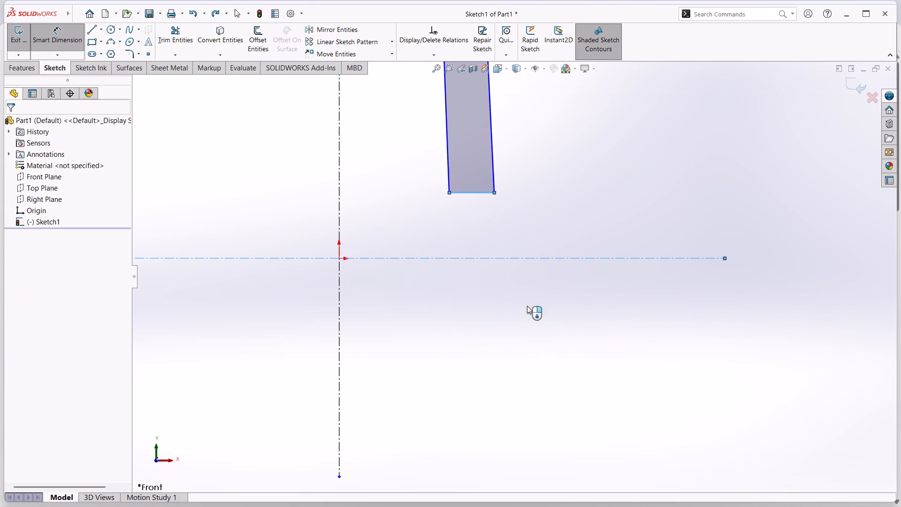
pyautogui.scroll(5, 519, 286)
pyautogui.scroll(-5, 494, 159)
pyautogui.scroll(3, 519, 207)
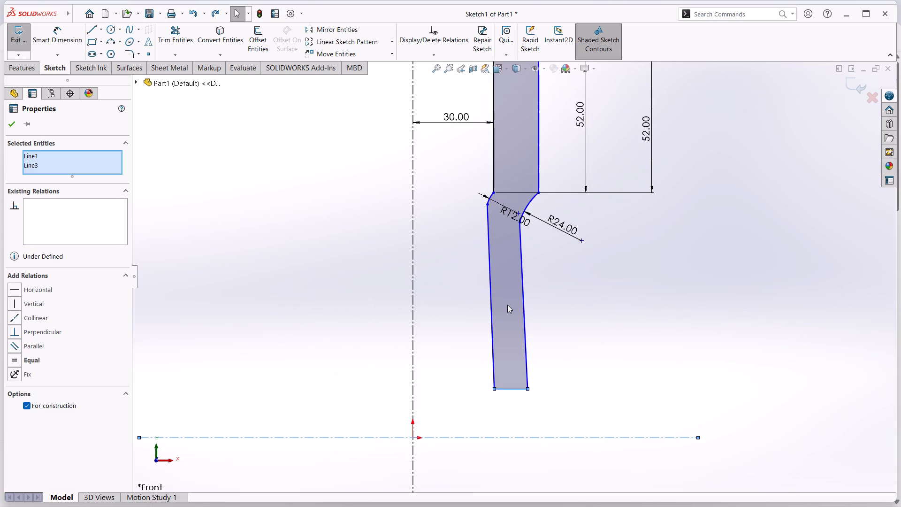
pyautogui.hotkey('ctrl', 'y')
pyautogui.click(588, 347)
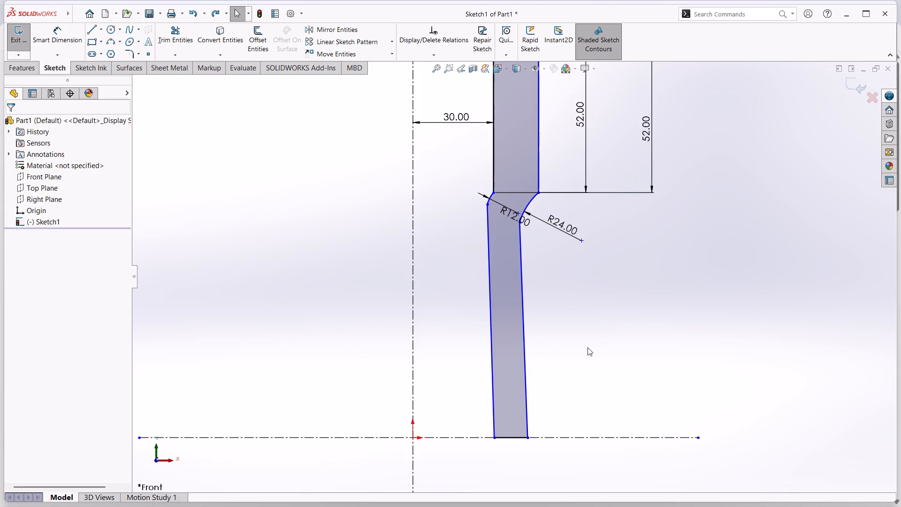
# Dimension the vertical distance from the profile's bottom outer corner to the upper end of the outer arc to 164 mm.
pyautogui.click(539, 195)
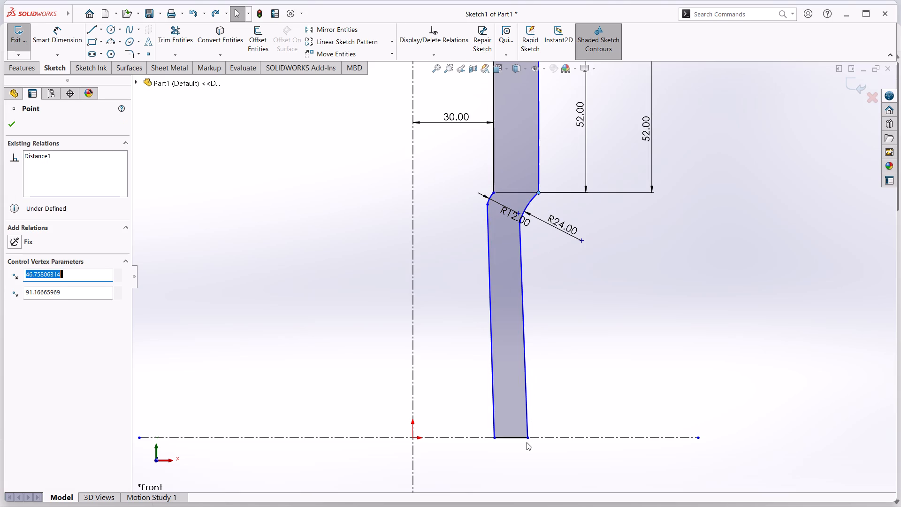
pyautogui.click(72, 54)
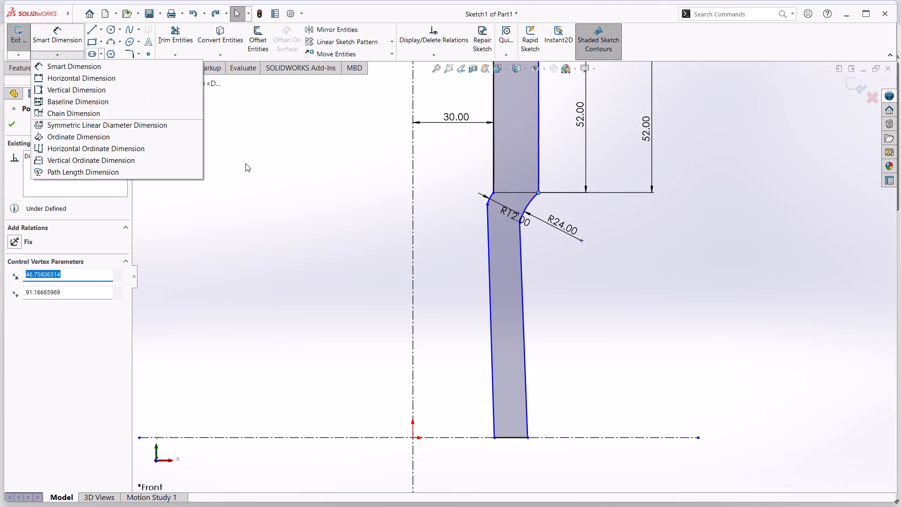
pyautogui.click(69, 30)
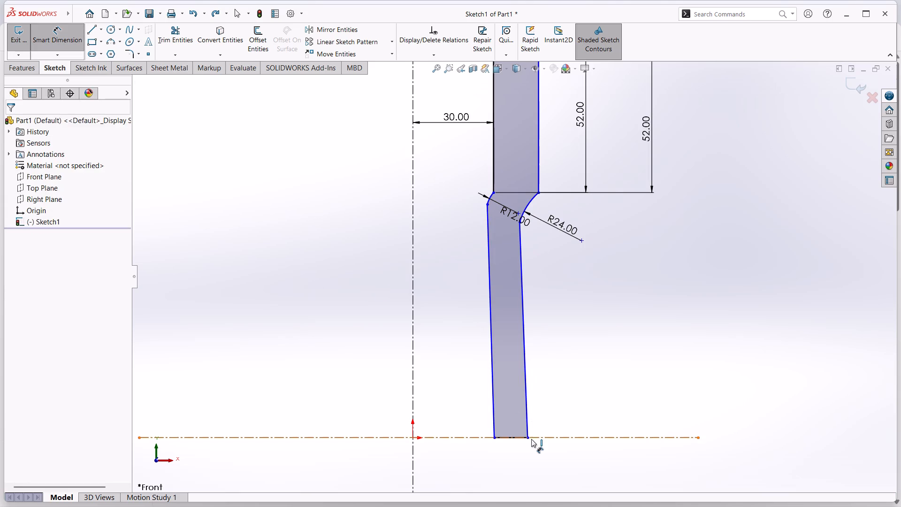
pyautogui.click(530, 438)
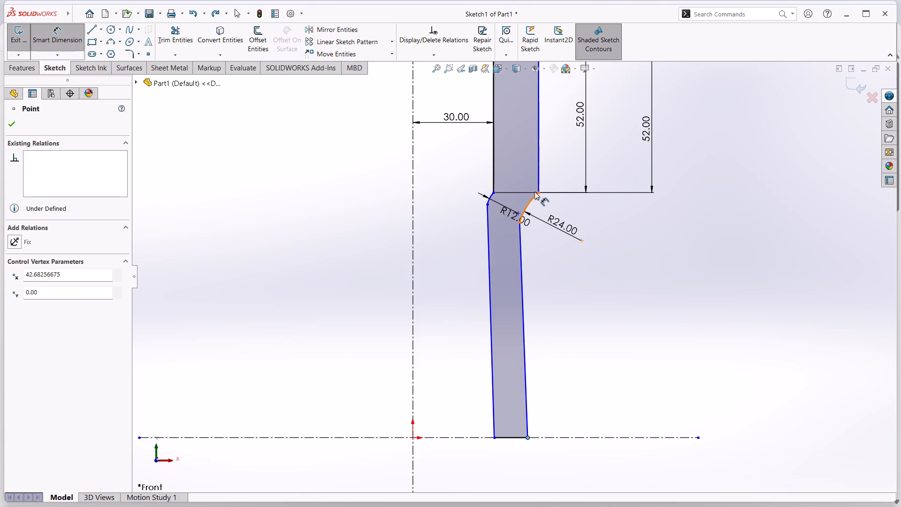
pyautogui.click(538, 192)
pyautogui.click(689, 298)
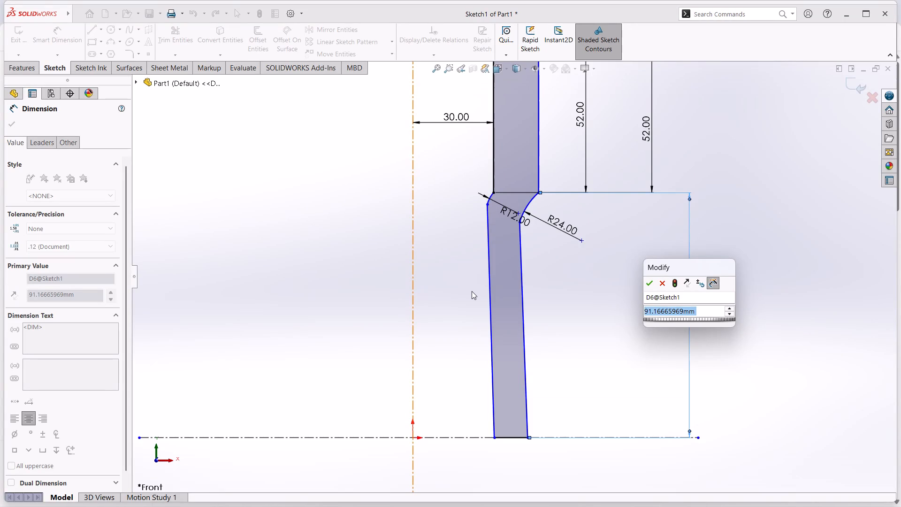
pyautogui.write('164')
pyautogui.press('Return')
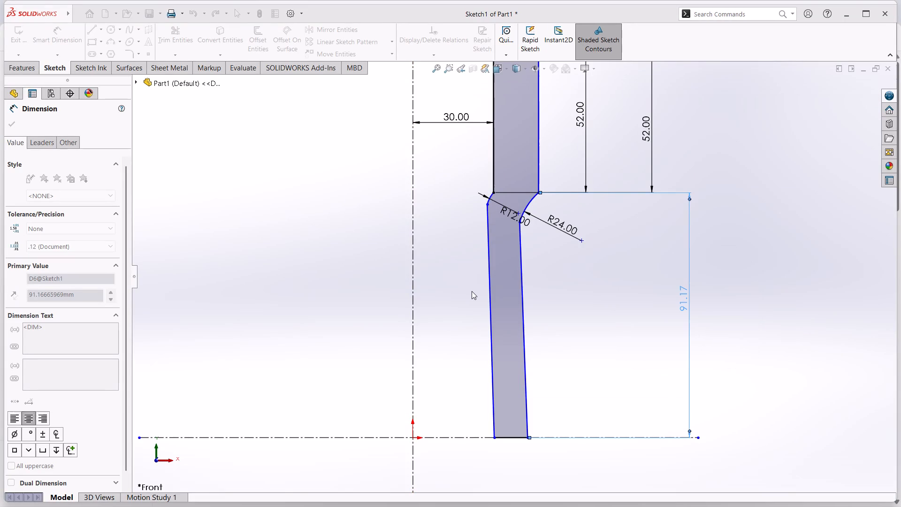
# Move the R24 and R12 radius dimension labels away from the profile, beyond the 164 mm dimension line.
pyautogui.scroll(5, 454, 273)
pyautogui.scroll(3, 501, 238)
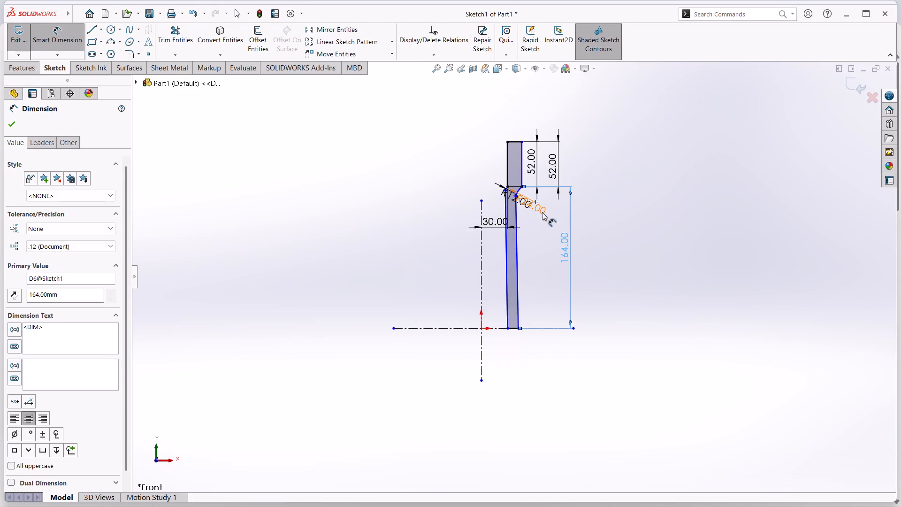
pyautogui.scroll(-5, 542, 212)
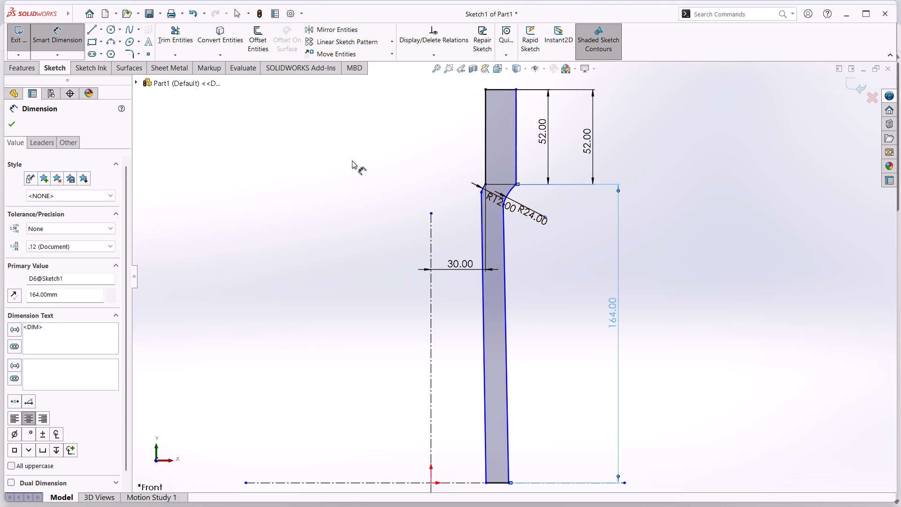
pyautogui.click(66, 46)
pyautogui.moveTo(529, 215); pyautogui.dragTo(555, 220)
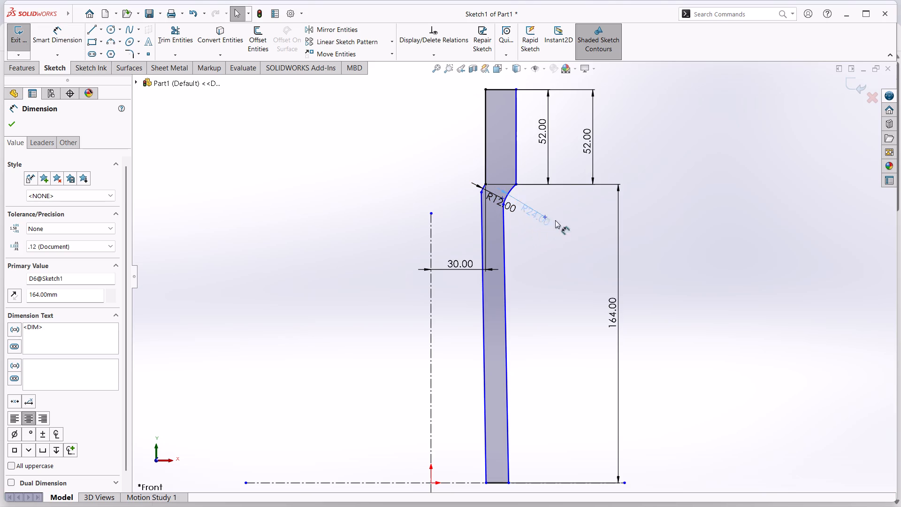
pyautogui.moveTo(555, 220); pyautogui.dragTo(540, 224)
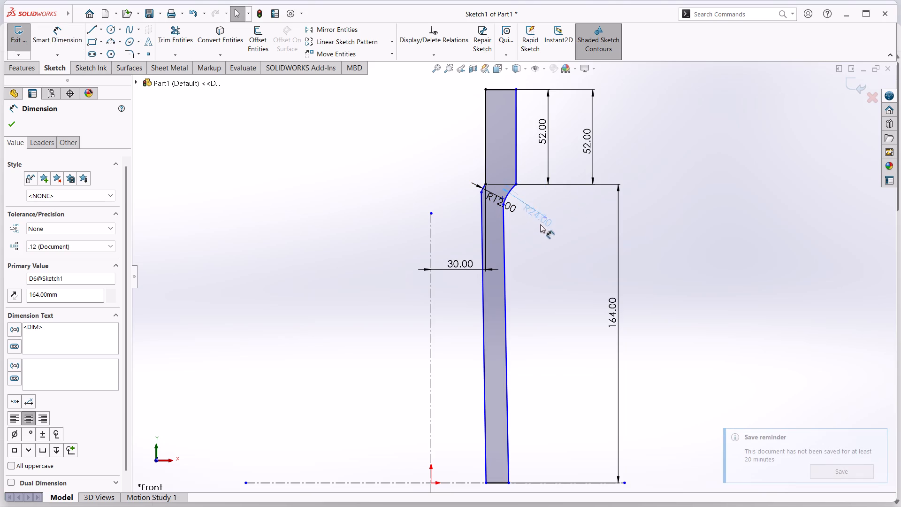
pyautogui.moveTo(540, 224); pyautogui.dragTo(640, 271)
pyautogui.moveTo(506, 208); pyautogui.dragTo(653, 293)
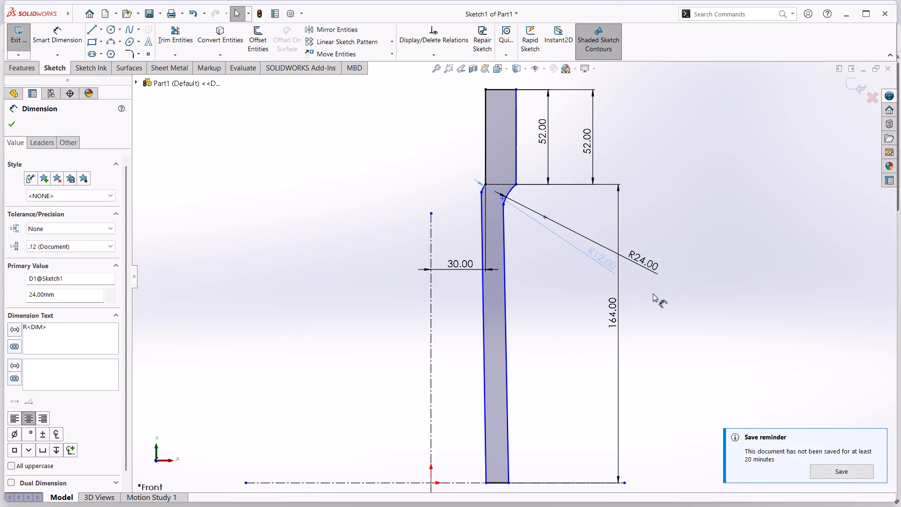
pyautogui.moveTo(653, 293); pyautogui.dragTo(659, 307)
# Add a Horizontal relation between the lower endpoints of the inner and outer arcs.
pyautogui.scroll(2, 570, 286)
pyautogui.scroll(-4, 515, 241)
pyautogui.scroll(-4, 465, 224)
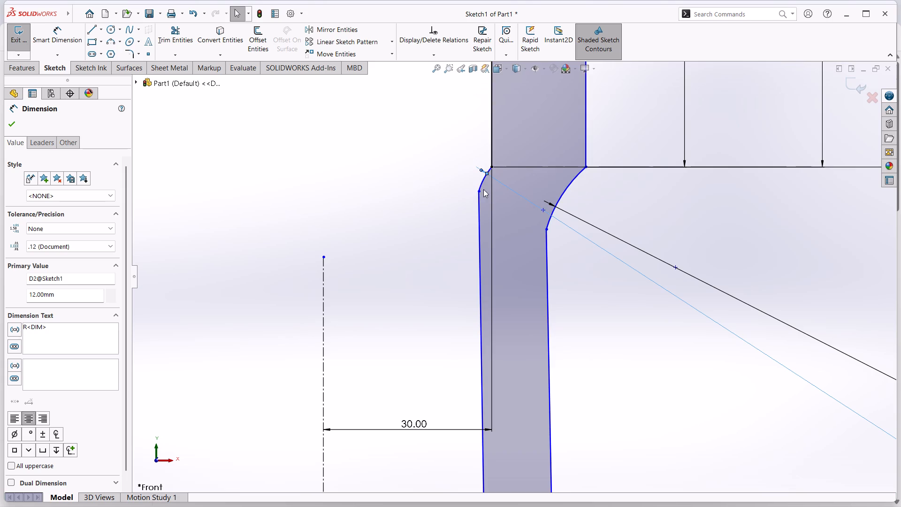
pyautogui.click(479, 190)
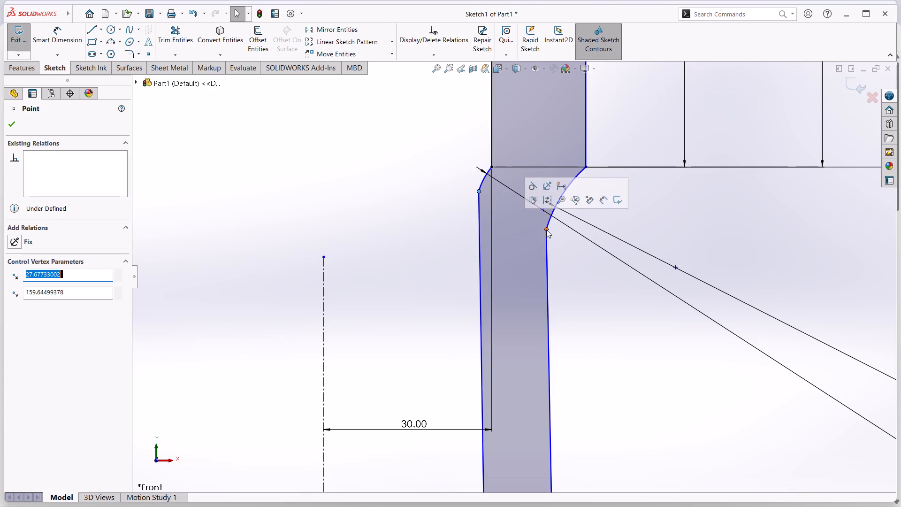
pyautogui.click(546, 230)
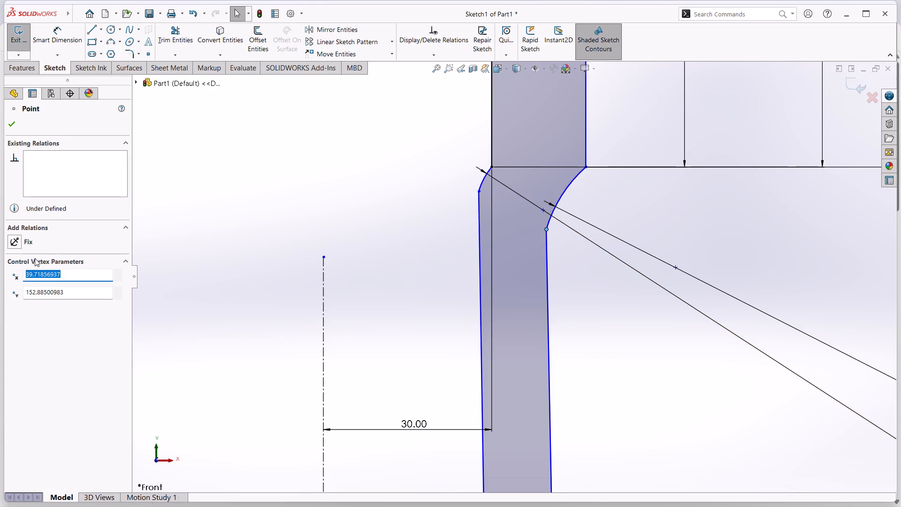
pyautogui.keyDown('ctrl'); pyautogui.click(479, 192); pyautogui.keyUp('ctrl')
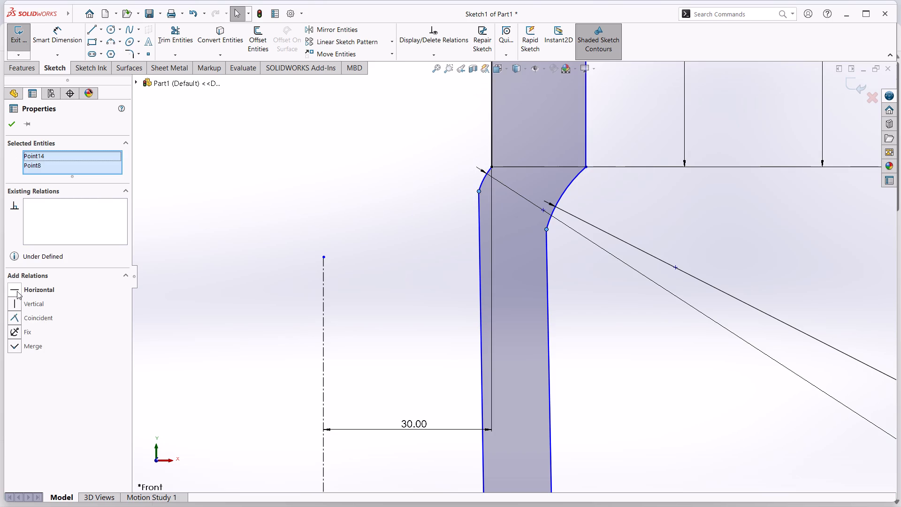
pyautogui.click(16, 293)
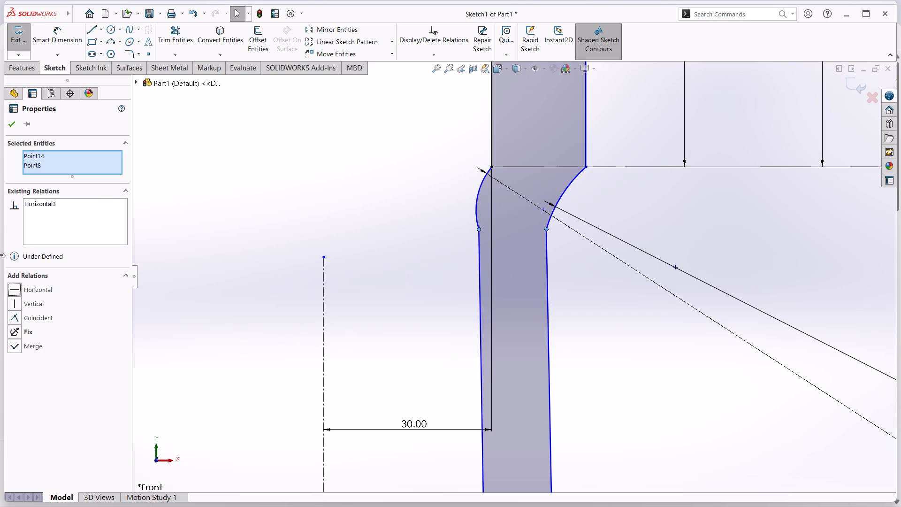
pyautogui.click(12, 127)
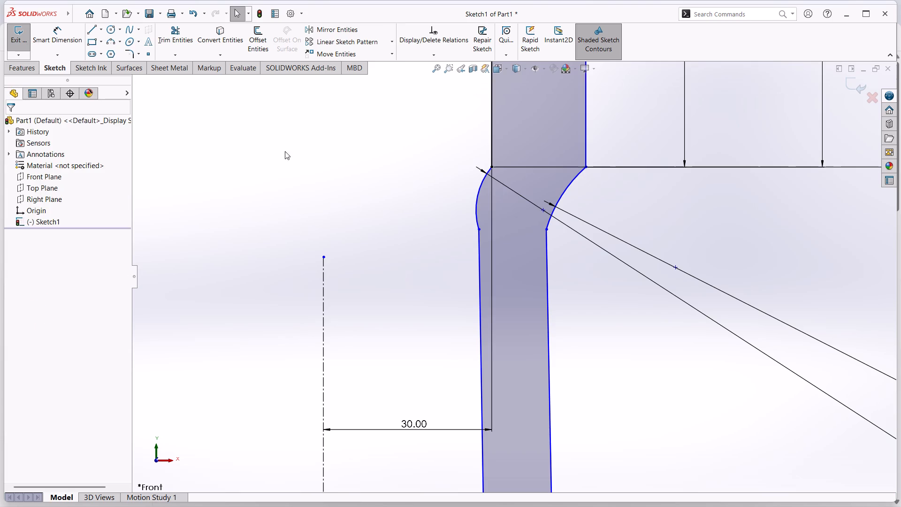
# Extend the vertical centerline's upper end to about 218 mm above the origin.
pyautogui.scroll(1, 479, 235)
pyautogui.scroll(2, 509, 330)
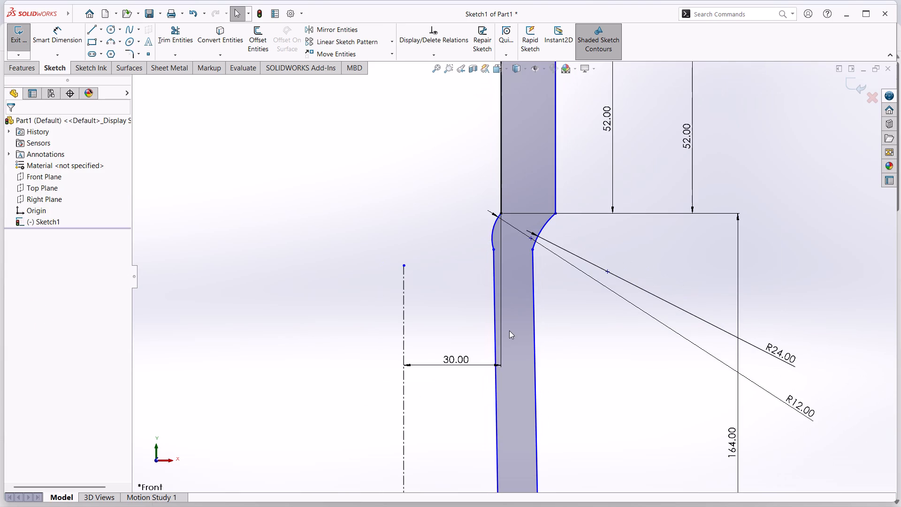
pyautogui.scroll(2, 515, 359)
pyautogui.scroll(3, 515, 404)
pyautogui.scroll(-2, 515, 402)
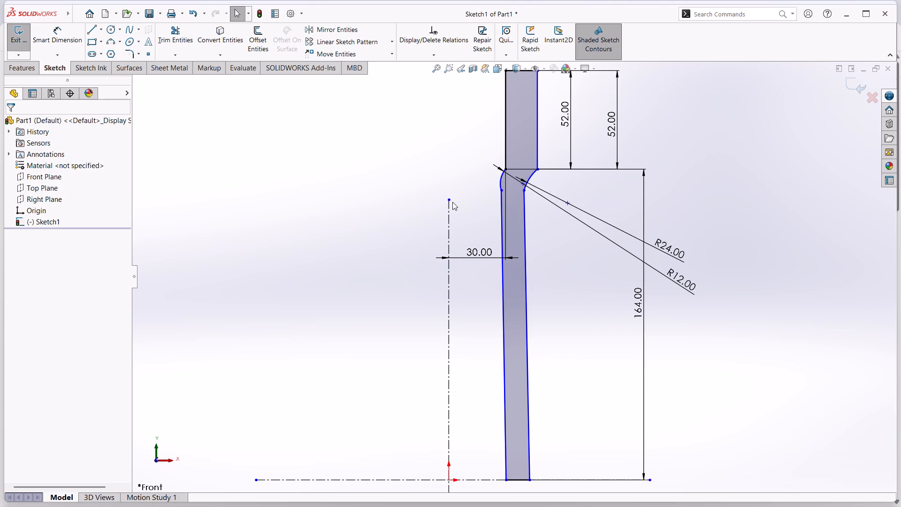
pyautogui.moveTo(450, 200); pyautogui.dragTo(459, 15)
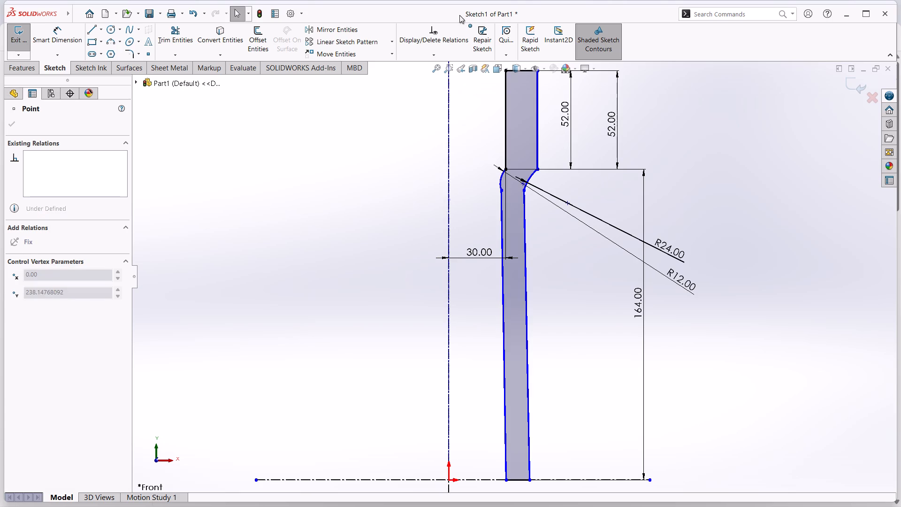
pyautogui.moveTo(459, 15); pyautogui.dragTo(470, 67)
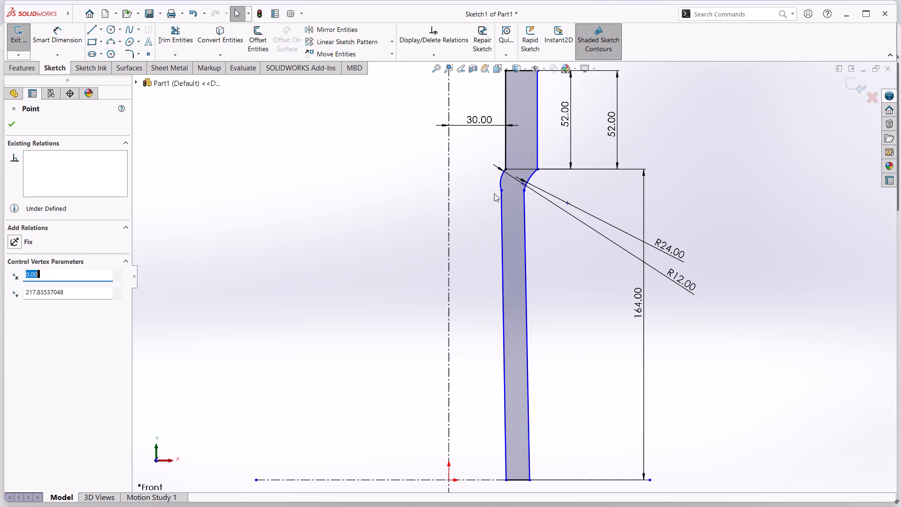
# Dimension the angle between the vertical centerline and the lower inner slanted line, trying 72/2 degrees and undoing that value.
pyautogui.click(69, 37)
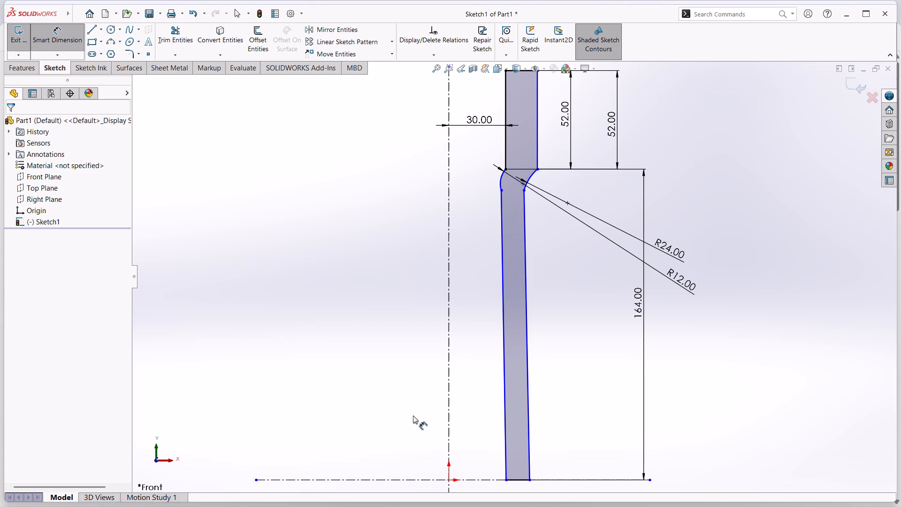
pyautogui.scroll(3, 491, 420)
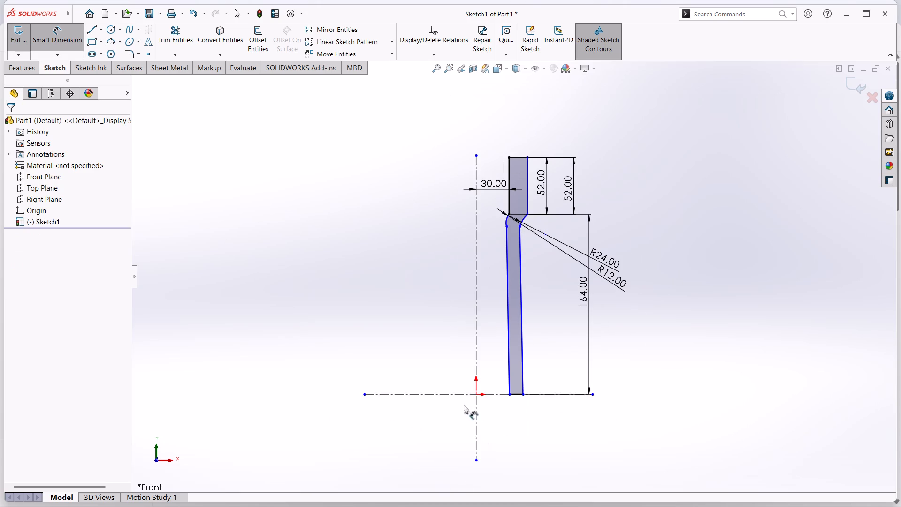
pyautogui.click(475, 371)
pyautogui.click(507, 371)
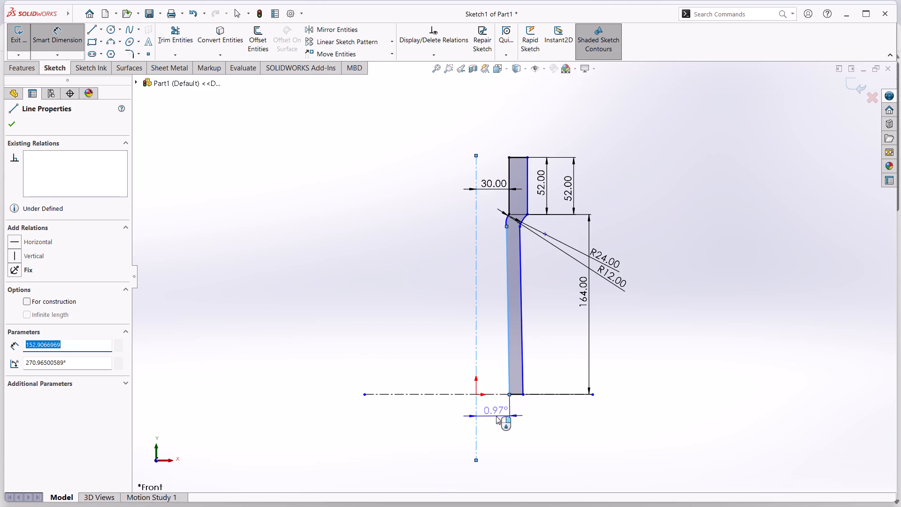
pyautogui.click(496, 416)
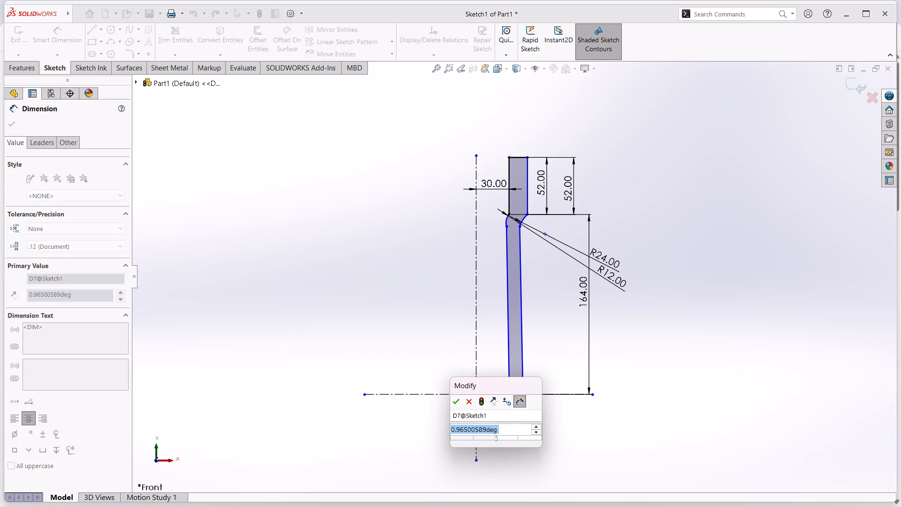
pyautogui.write('72/')
pyautogui.press('2')
pyautogui.press('Return')
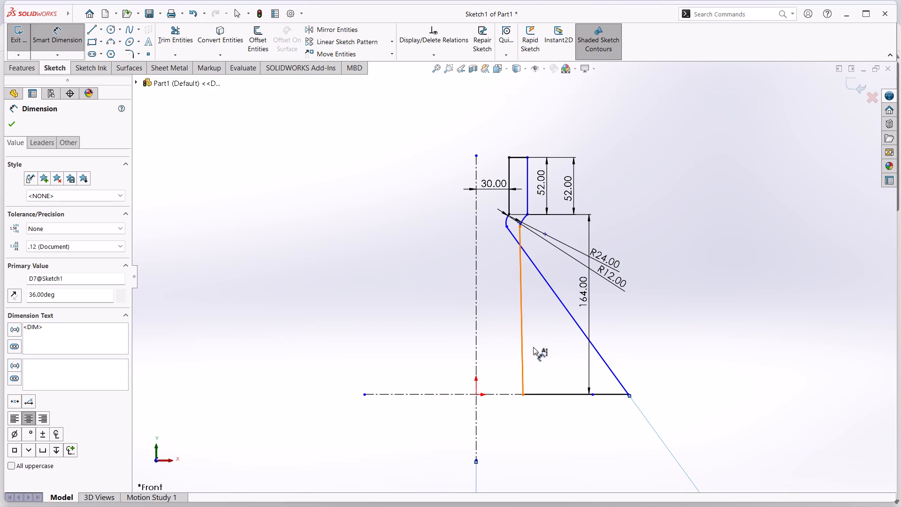
pyautogui.hotkey('ctrl', 'z')
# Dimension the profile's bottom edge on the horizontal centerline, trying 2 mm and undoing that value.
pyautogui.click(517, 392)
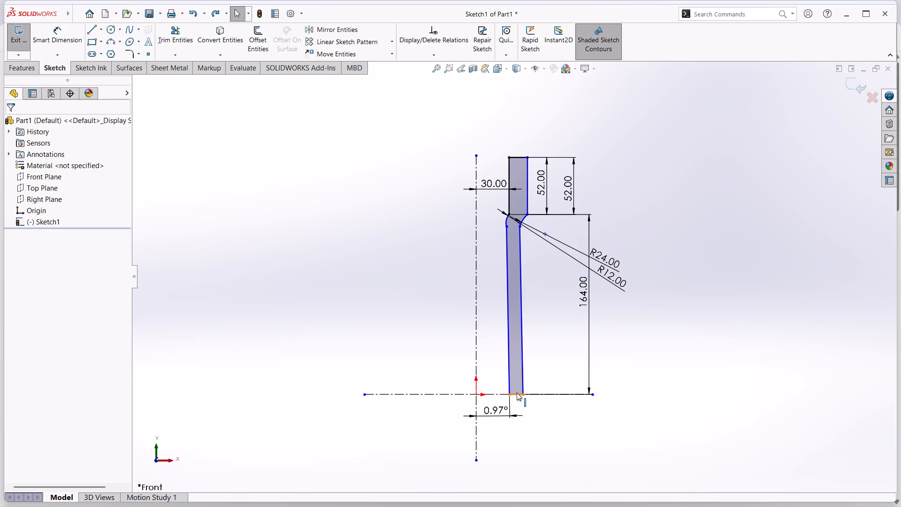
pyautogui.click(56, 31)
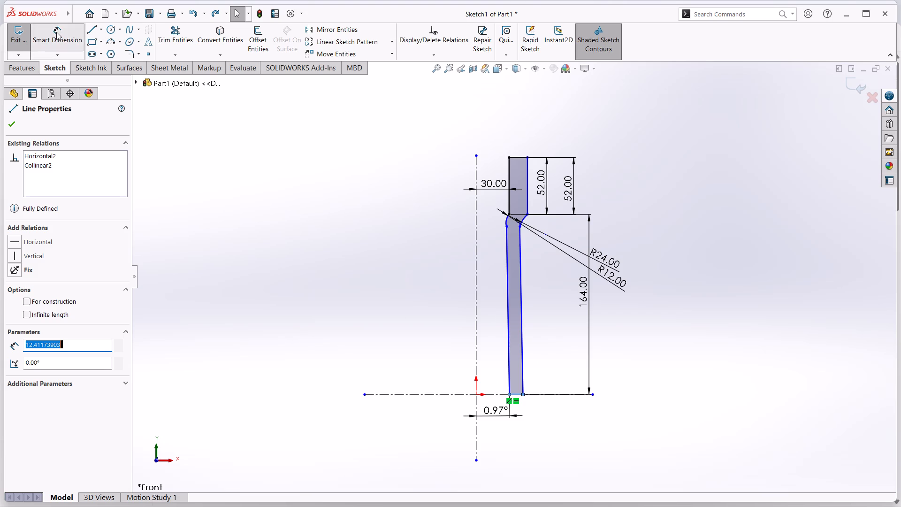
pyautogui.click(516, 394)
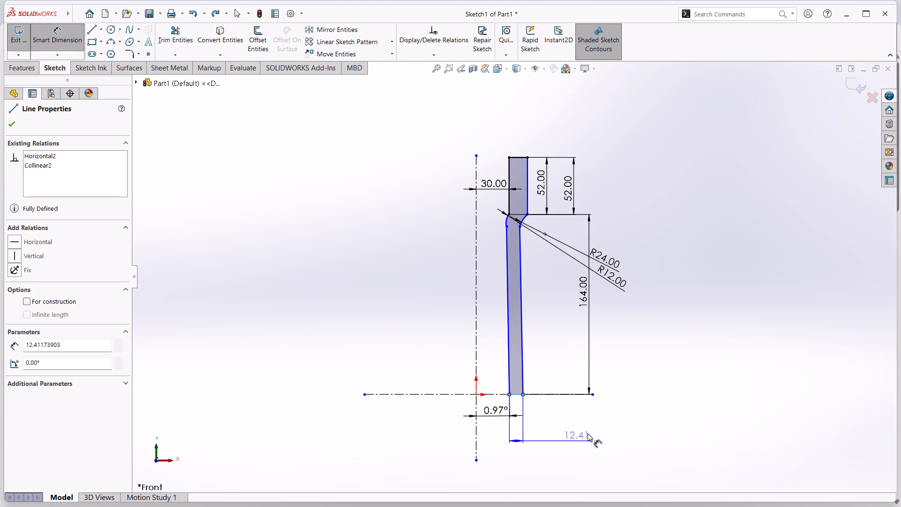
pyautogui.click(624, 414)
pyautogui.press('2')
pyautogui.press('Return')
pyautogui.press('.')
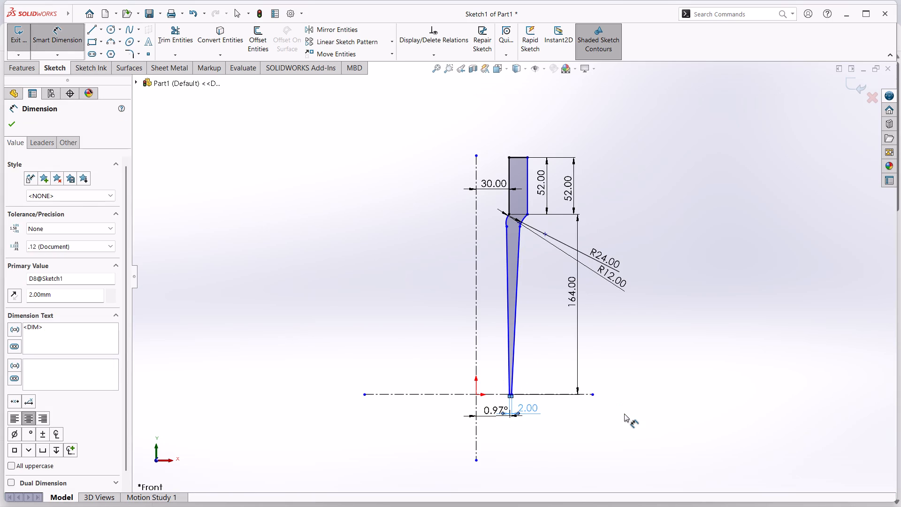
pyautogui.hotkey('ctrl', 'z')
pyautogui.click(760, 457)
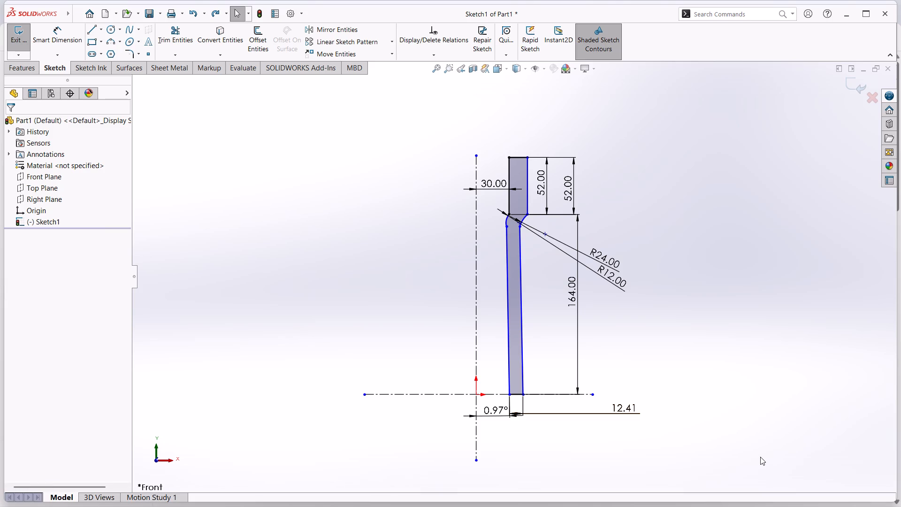
# Examine the unit system and decimal settings in the document properties.
pyautogui.click(300, 13)
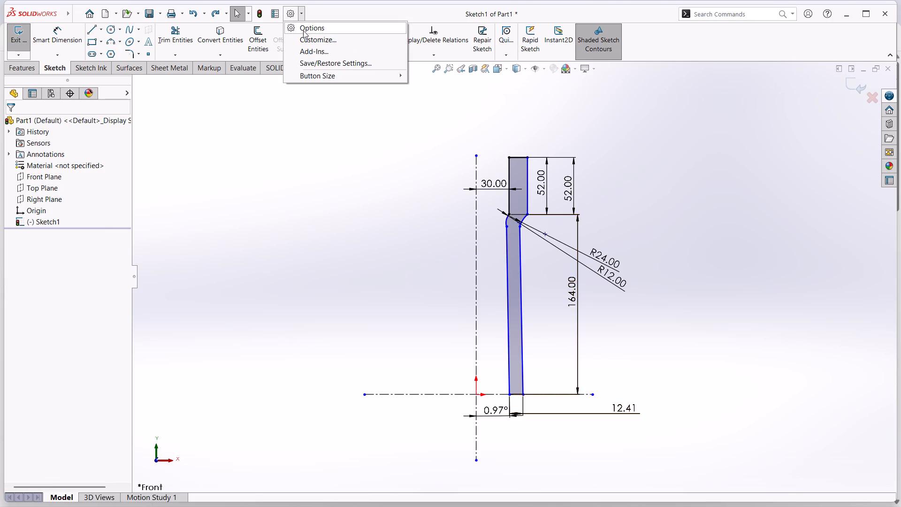
pyautogui.click(305, 27)
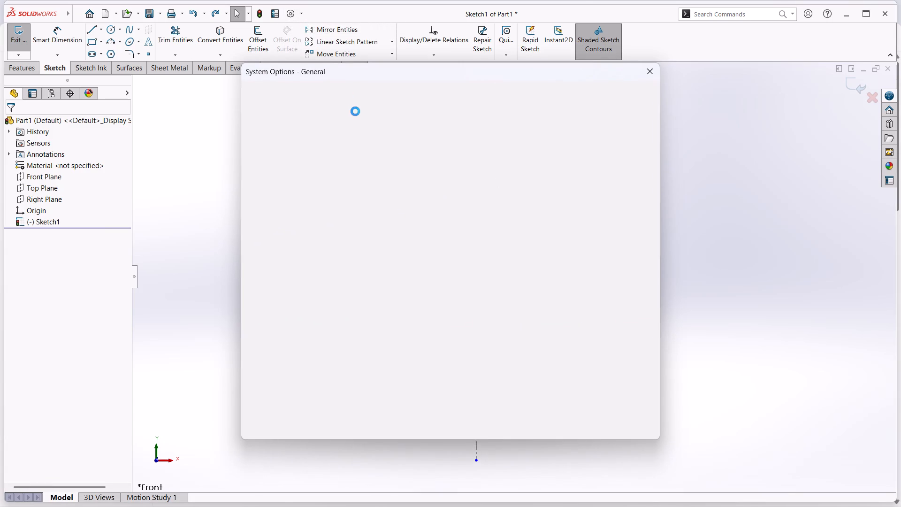
pyautogui.click(345, 95)
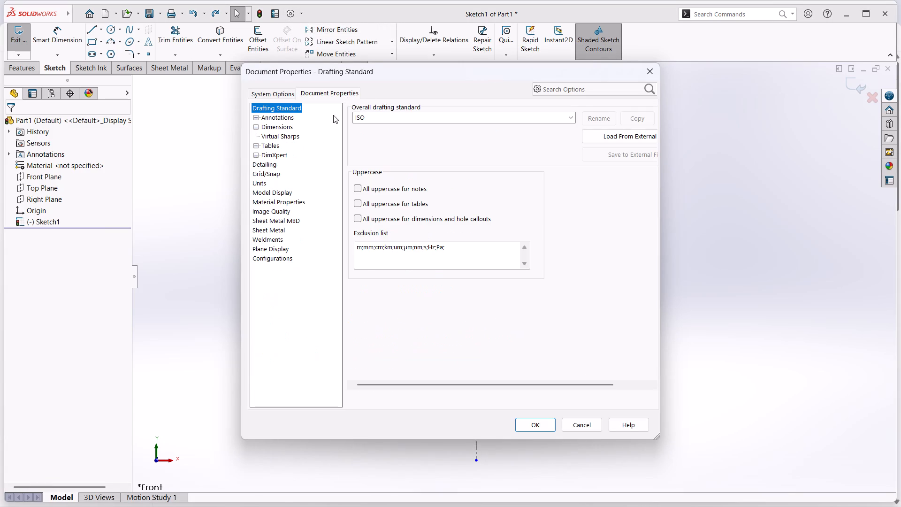
pyautogui.click(258, 184)
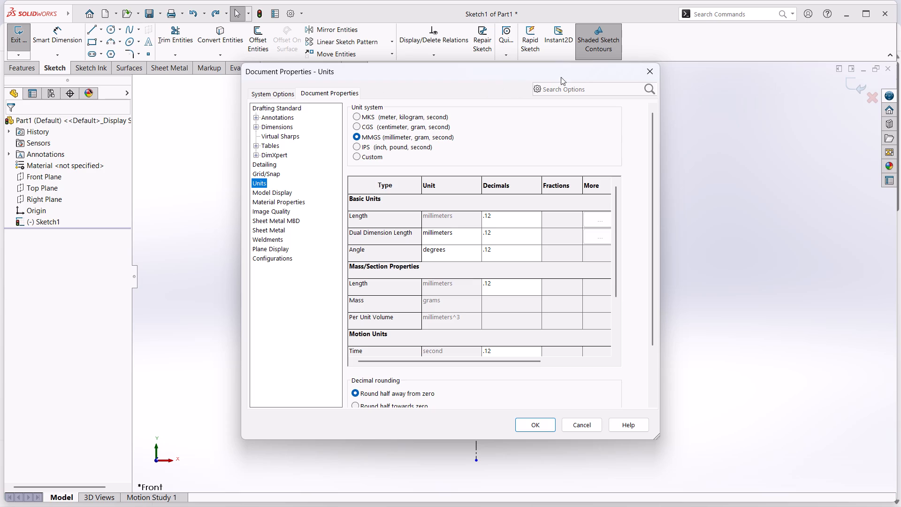
pyautogui.click(654, 69)
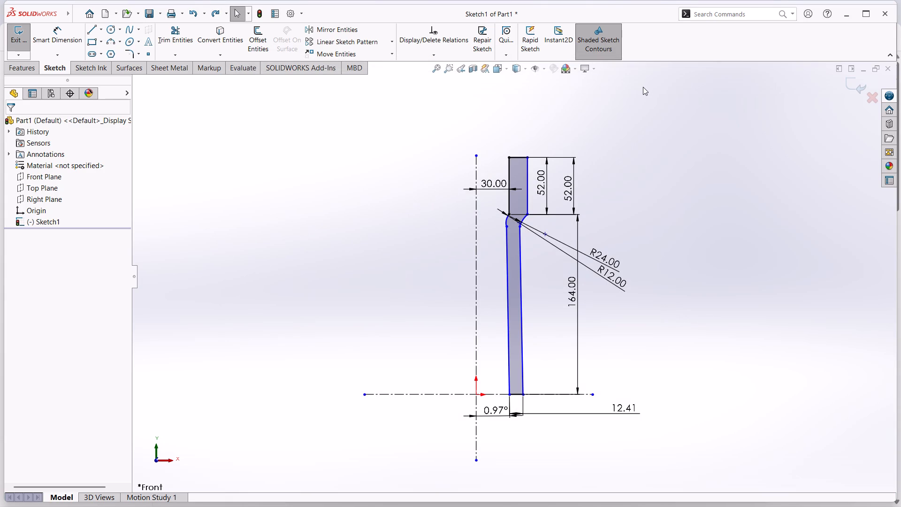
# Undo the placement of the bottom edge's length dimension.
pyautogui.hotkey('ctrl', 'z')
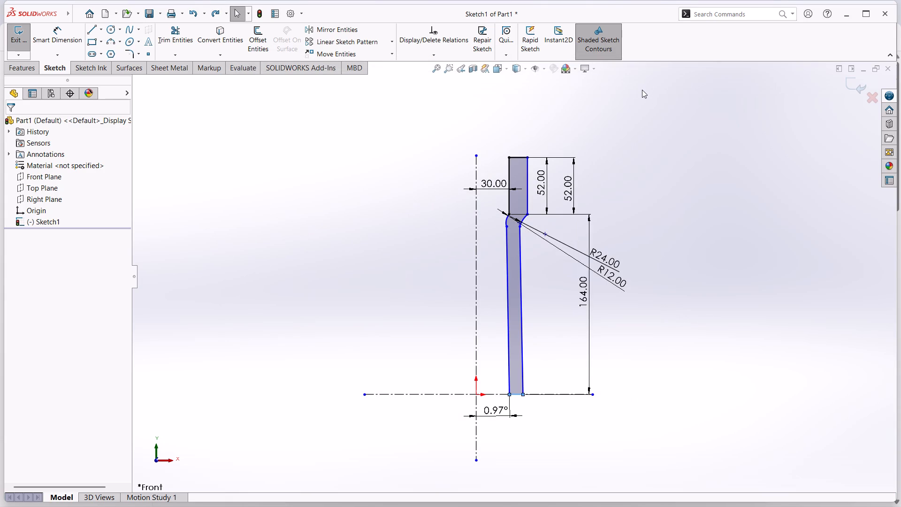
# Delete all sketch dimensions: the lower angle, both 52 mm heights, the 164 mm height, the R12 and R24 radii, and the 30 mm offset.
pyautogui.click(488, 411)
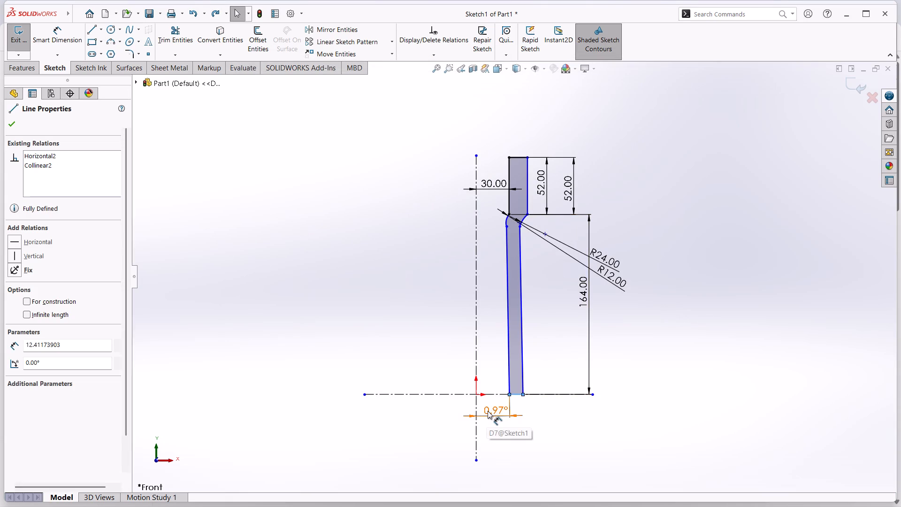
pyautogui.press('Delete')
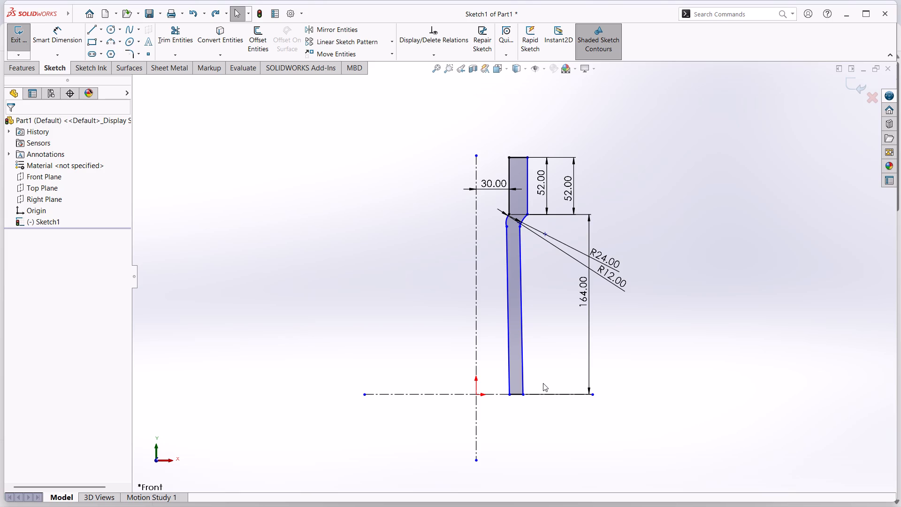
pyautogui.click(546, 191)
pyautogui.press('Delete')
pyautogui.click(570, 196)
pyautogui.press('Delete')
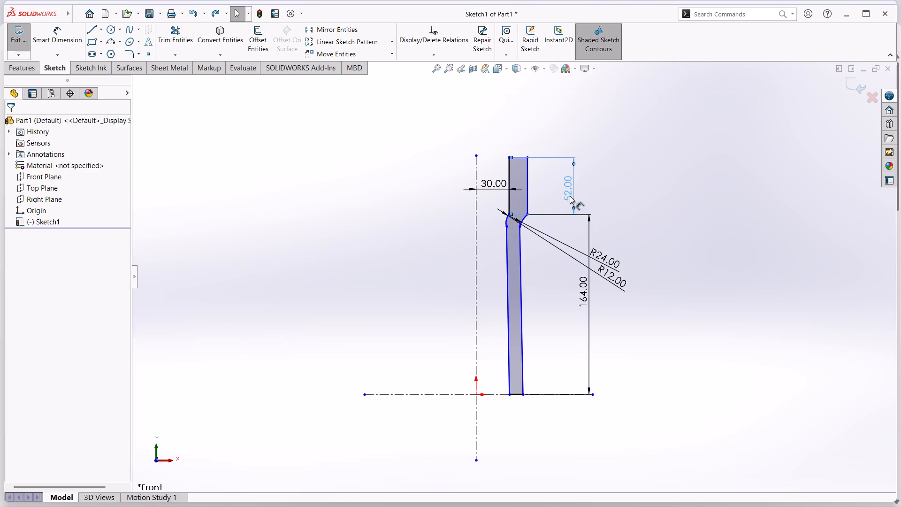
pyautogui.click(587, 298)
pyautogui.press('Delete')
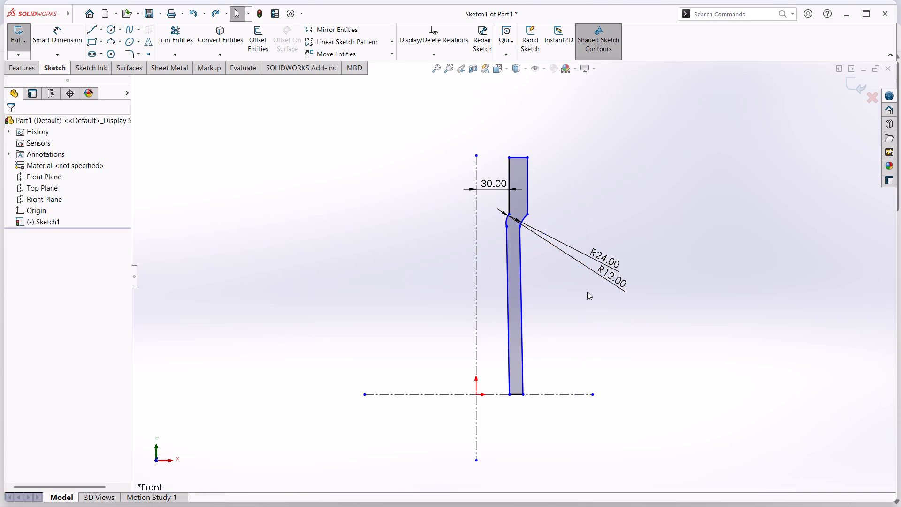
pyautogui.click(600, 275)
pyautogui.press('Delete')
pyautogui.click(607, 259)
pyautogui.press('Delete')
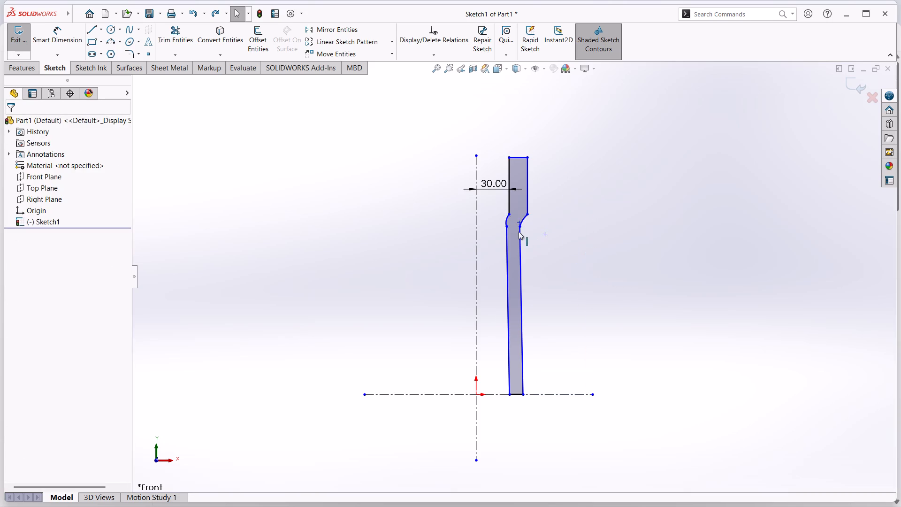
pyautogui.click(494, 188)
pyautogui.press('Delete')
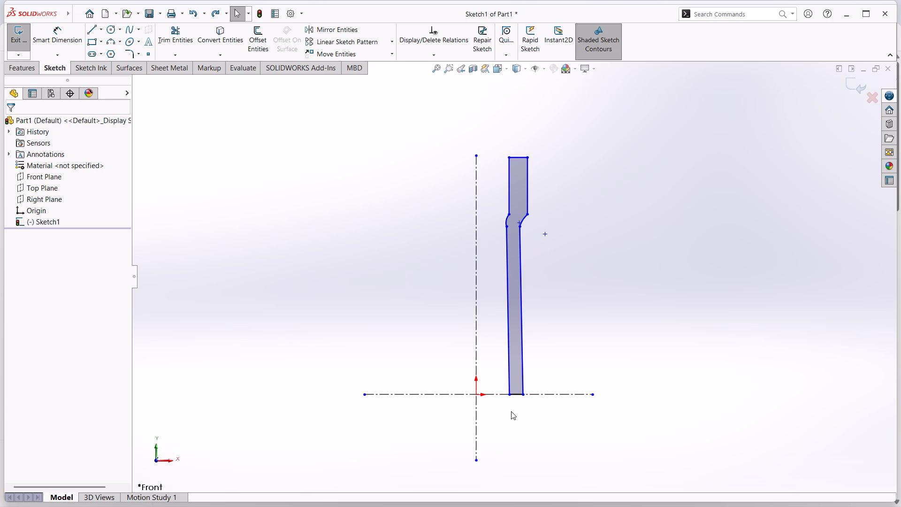
# Undo the dimension deletions and all earlier dimensioning and relation edits, back to the originally drawn, undimensioned closed profile.
pyautogui.click(509, 396)
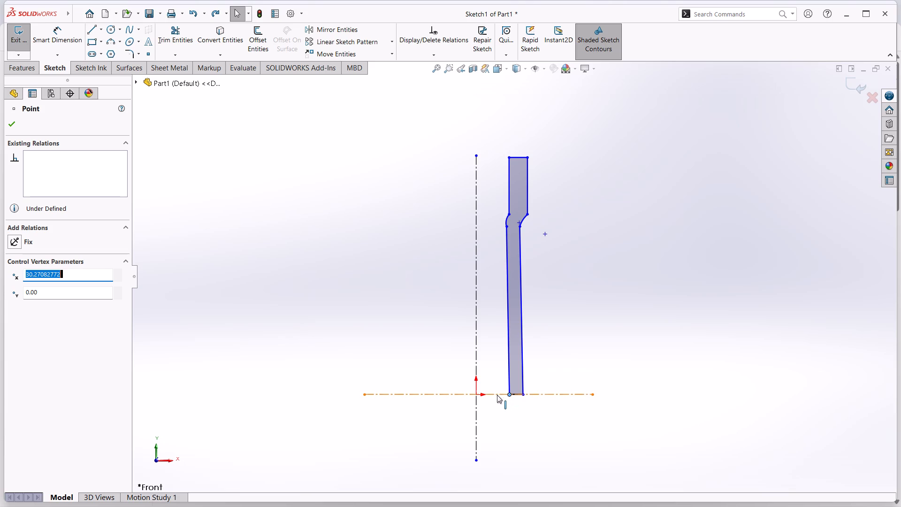
pyautogui.hotkey('ctrl', 'z')
pyautogui.hotkey('ctrl', 'z')
pyautogui.hotkey('ctrl', 'z')
pyautogui.hotkey('ctrl', 'z')
pyautogui.hotkey('ctrl', 'z')
pyautogui.hotkey('ctrl', 'z')
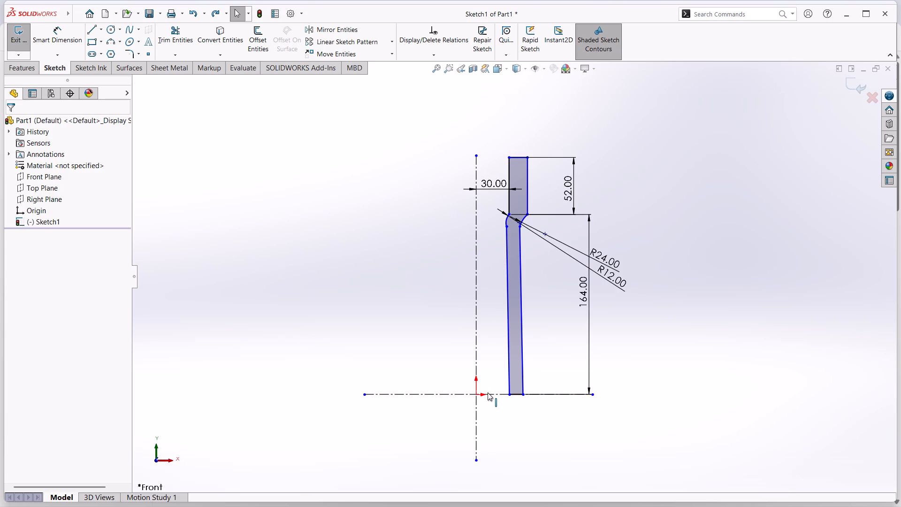
pyautogui.hotkey('ctrl', 'z')
pyautogui.hotkey('ctrl', 'z')
pyautogui.hotkey('ctrl', 'z')
pyautogui.hotkey('ctrl', 'z')
pyautogui.hotkey('ctrl', 'z')
pyautogui.hotkey('ctrl', 'z')
pyautogui.hotkey('ctrl', 'z')
pyautogui.hotkey('ctrl', 'z')
pyautogui.hotkey('ctrl', 'z')
pyautogui.hotkey('ctrl', 'z')
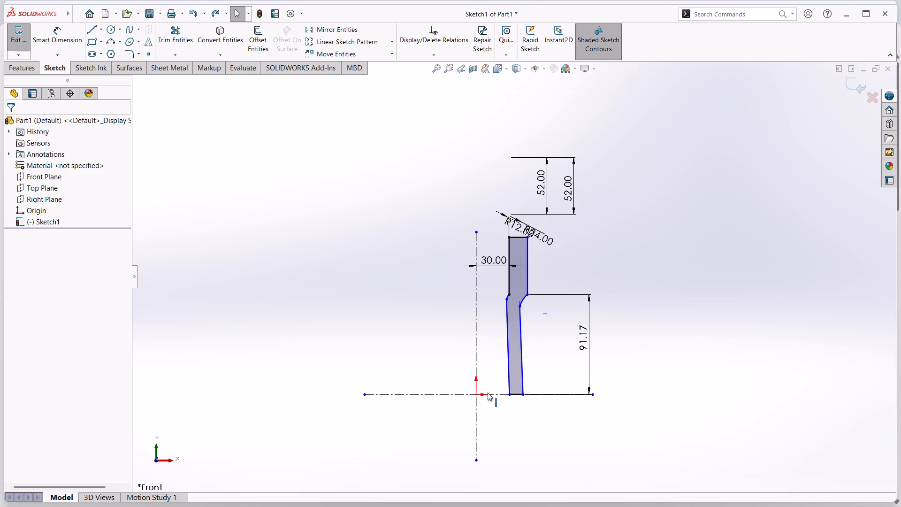
pyautogui.hotkey('ctrl', 'z')
pyautogui.hotkey('ctrl', 'z')
pyautogui.hotkey('ctrl', 'z')
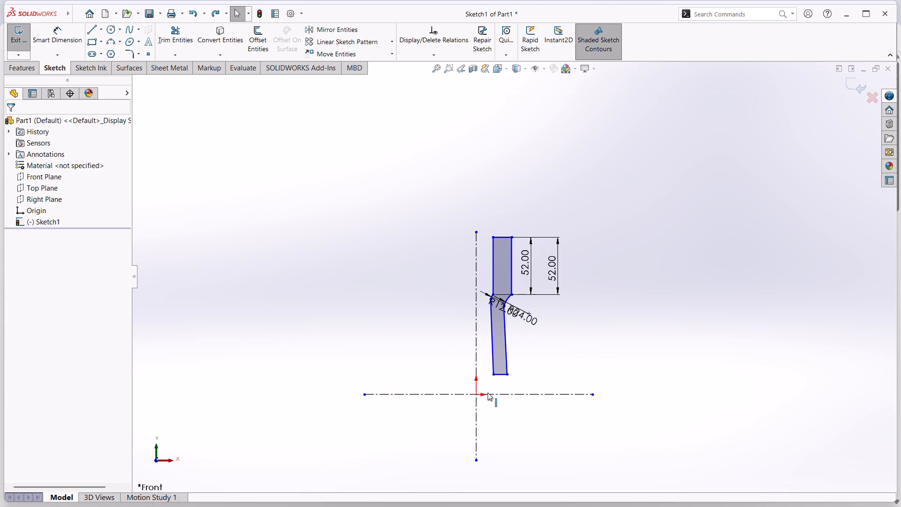
pyautogui.hotkey('ctrl', 'z')
pyautogui.hotkey('ctrl', 'z')
pyautogui.hotkey('ctrl', 'z')
pyautogui.hotkey('ctrl', 'z')
pyautogui.hotkey('ctrl', 'z')
pyautogui.hotkey('ctrl', 'z')
pyautogui.hotkey('ctrl', 'z')
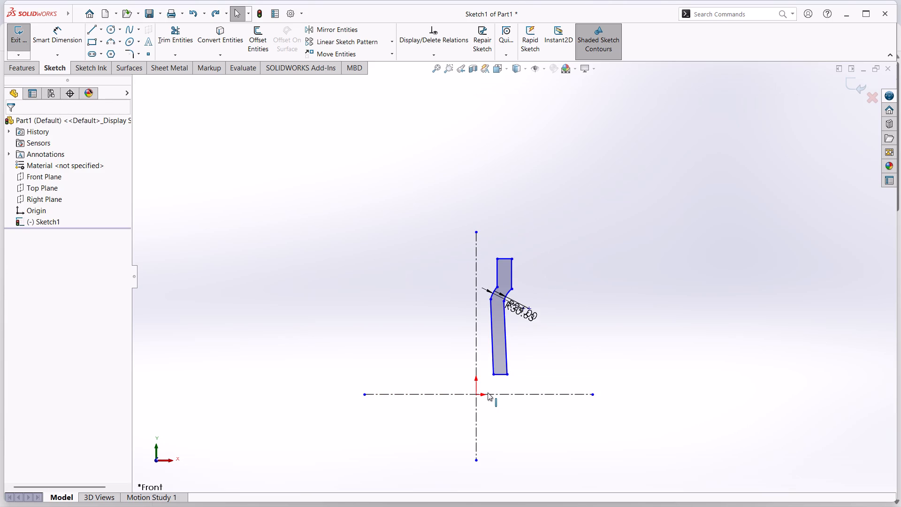
pyautogui.hotkey('ctrl', 'z')
pyautogui.hotkey('ctrl', 'z')
pyautogui.hotkey('ctrl', 'z')
pyautogui.hotkey('ctrl', 'z')
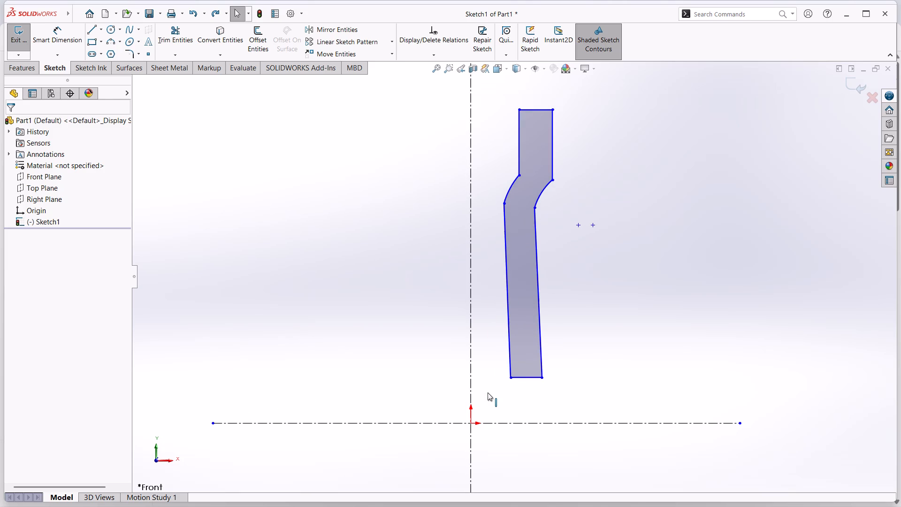
# Undo all profile lines, arcs and centerlines and the sketch itself, back to the empty part.
pyautogui.hotkey('ctrl', 'z')
pyautogui.hotkey('ctrl', 'z')
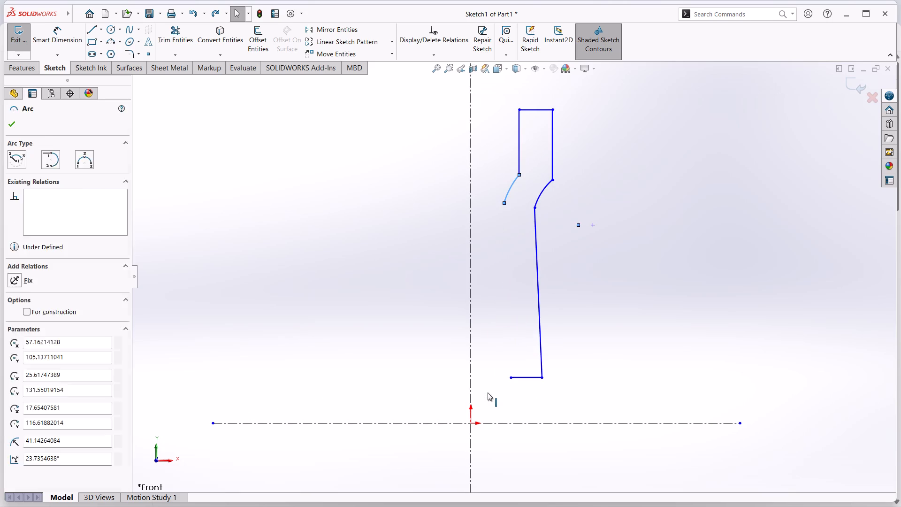
pyautogui.hotkey('ctrl', 'z')
pyautogui.hotkey('ctrl', 'z')
pyautogui.hotkey('ctrl', 'z')
pyautogui.hotkey('ctrl', 'z')
pyautogui.hotkey('ctrl', 'z')
pyautogui.hotkey('ctrl', 'z')
pyautogui.hotkey('ctrl', 'z')
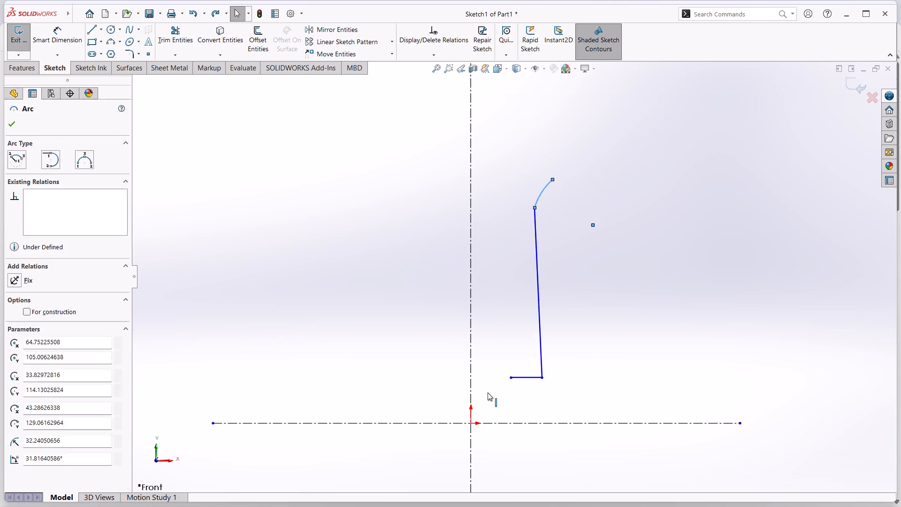
pyautogui.keyDown('ctrl'); pyautogui.click(488, 392); pyautogui.keyUp('ctrl')
pyautogui.hotkey('ctrl', 'z')
pyautogui.hotkey('ctrl', 'z')
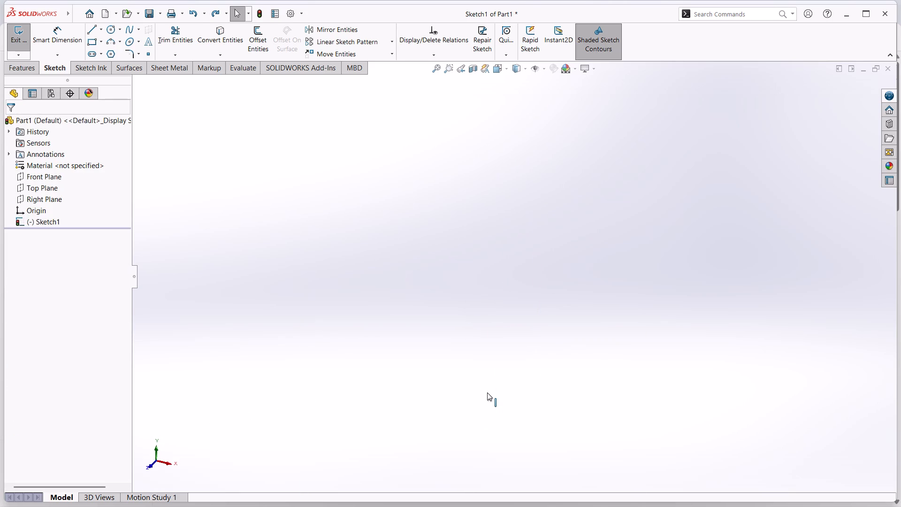
# Examine the empty part's document unit settings and accept them as they are.
pyautogui.click(303, 18)
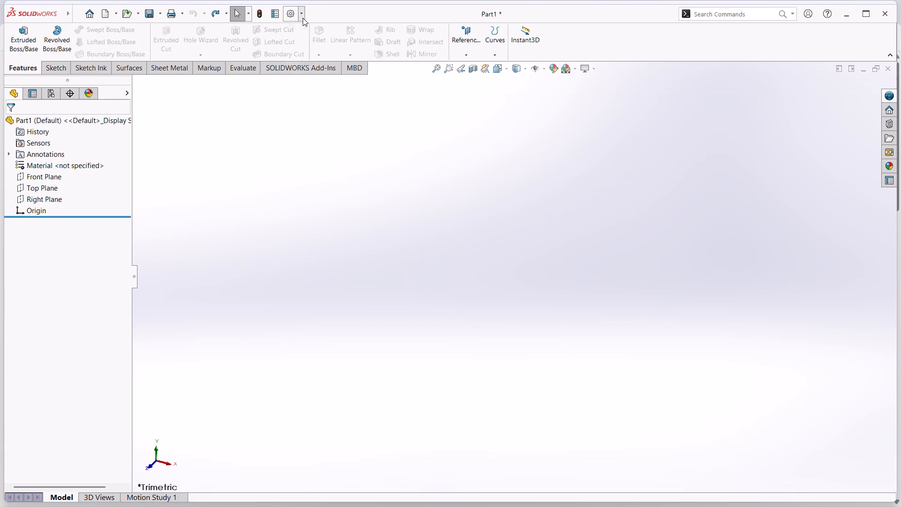
pyautogui.click(321, 28)
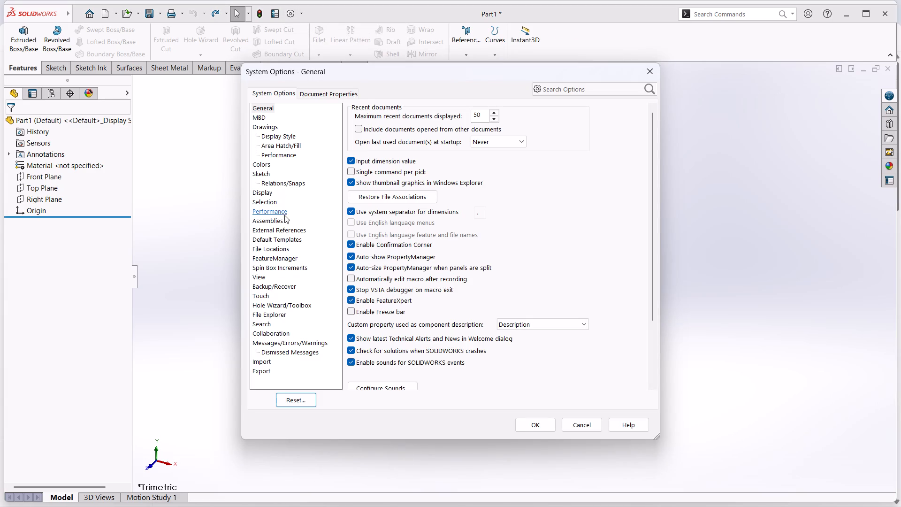
pyautogui.click(323, 94)
pyautogui.click(254, 182)
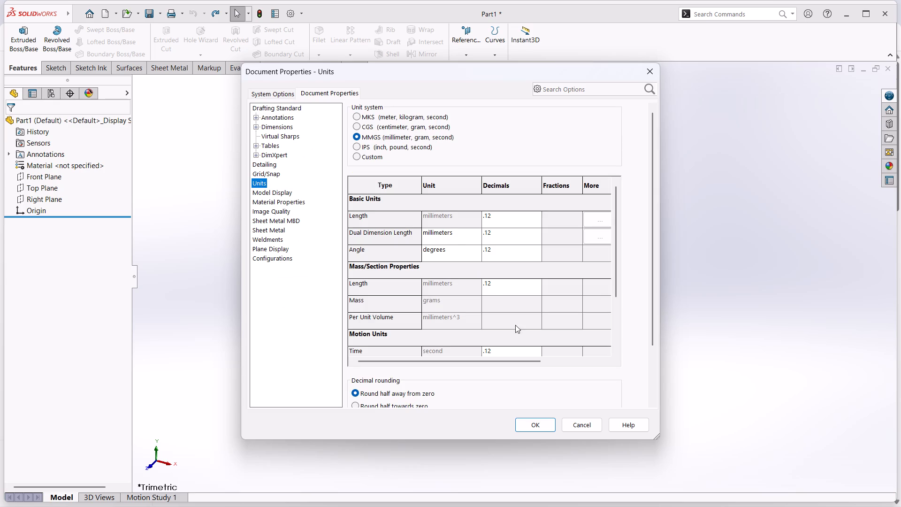
pyautogui.click(534, 424)
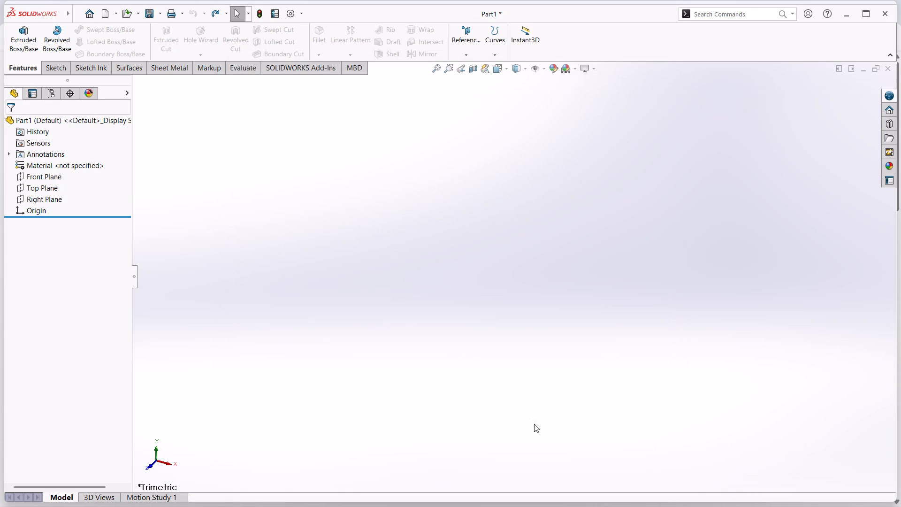
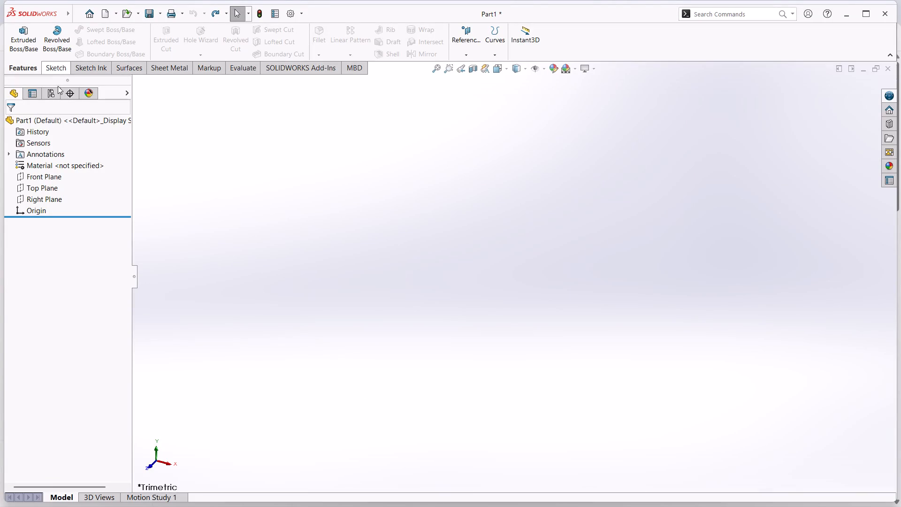
# Start a sketch on the Front Plane and draw a vertical centerline about 97 mm long, ending level with the origin.
pyautogui.click(35, 178)
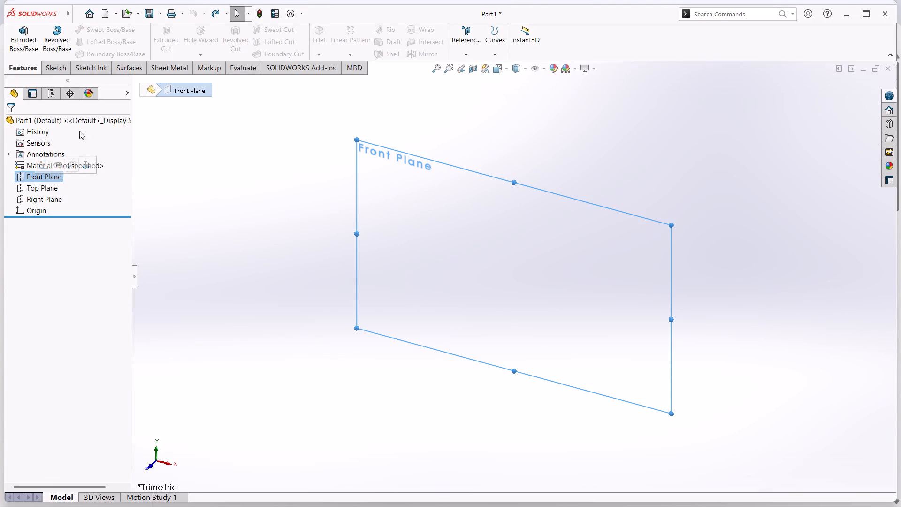
pyautogui.rightClick(376, 214)
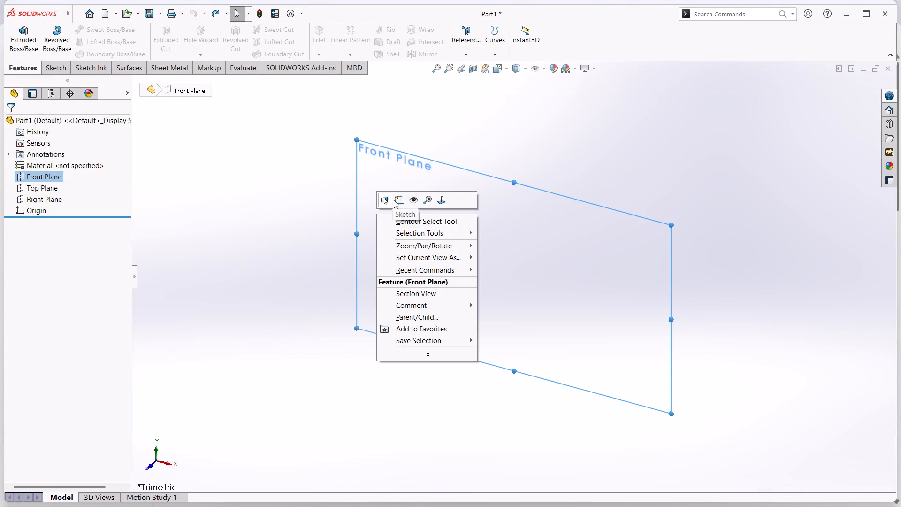
pyautogui.click(394, 200)
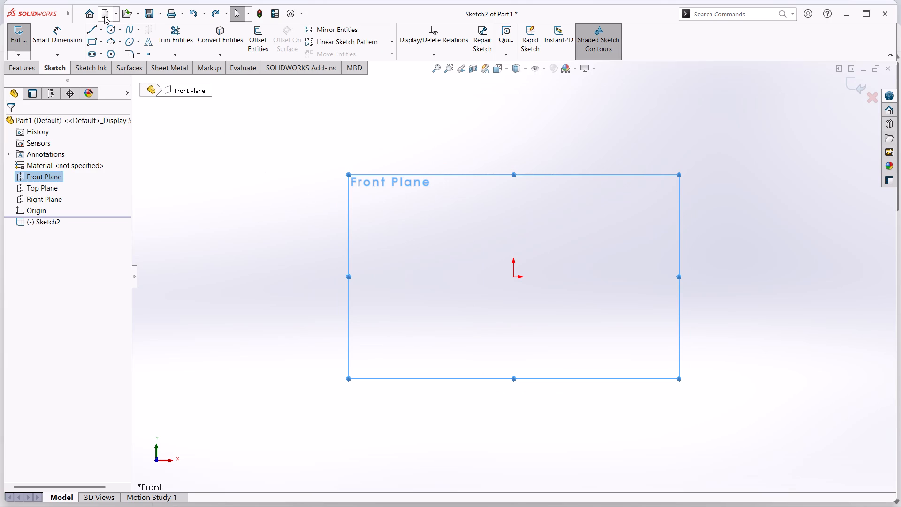
pyautogui.click(101, 28)
pyautogui.click(100, 52)
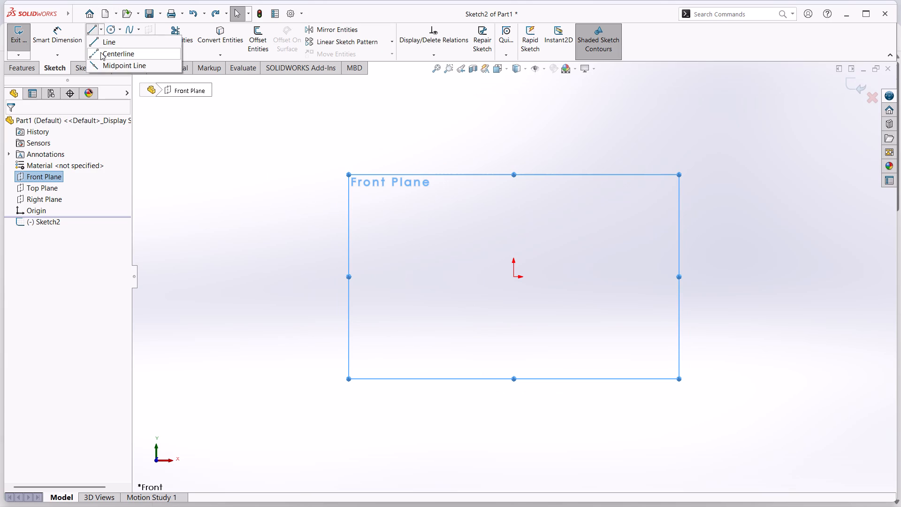
pyautogui.click(631, 97)
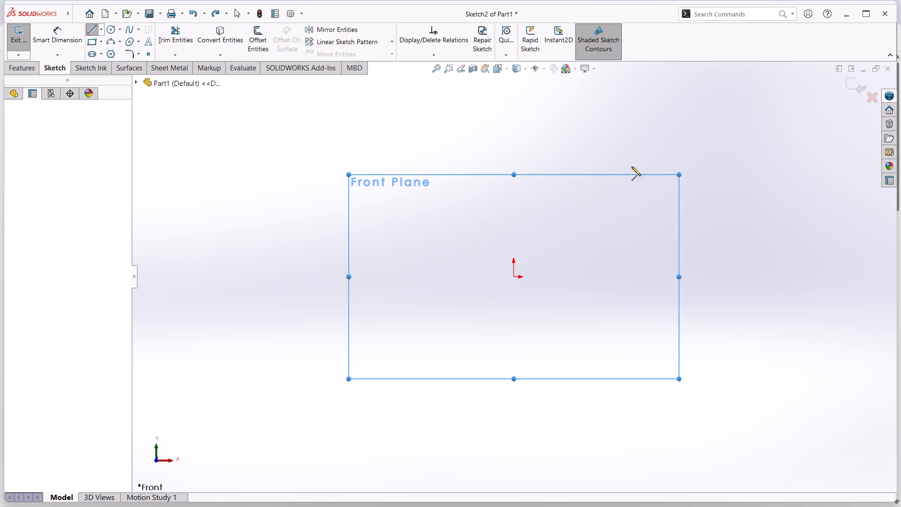
pyautogui.click(631, 277)
pyautogui.press('Escape')
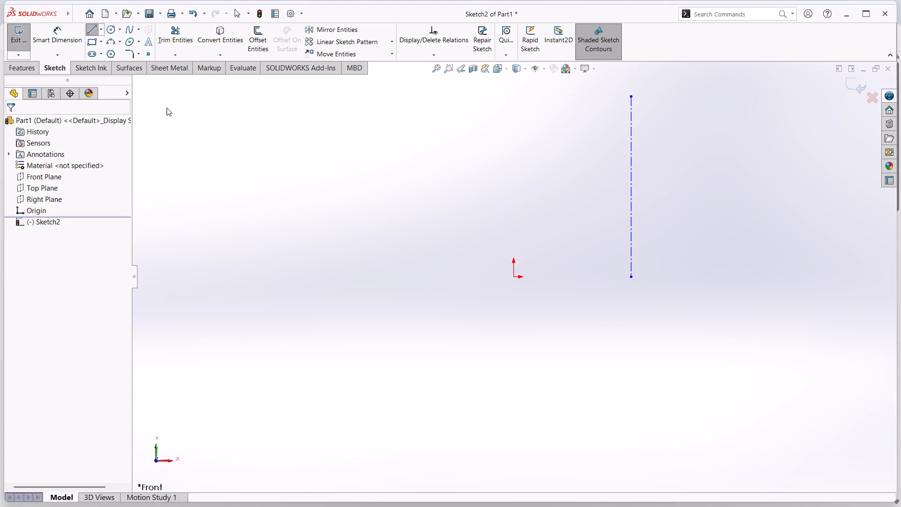
# Dimension the distance from the origin to the centerline's lower endpoint as 96 mm.
pyautogui.click(66, 31)
pyautogui.click(514, 277)
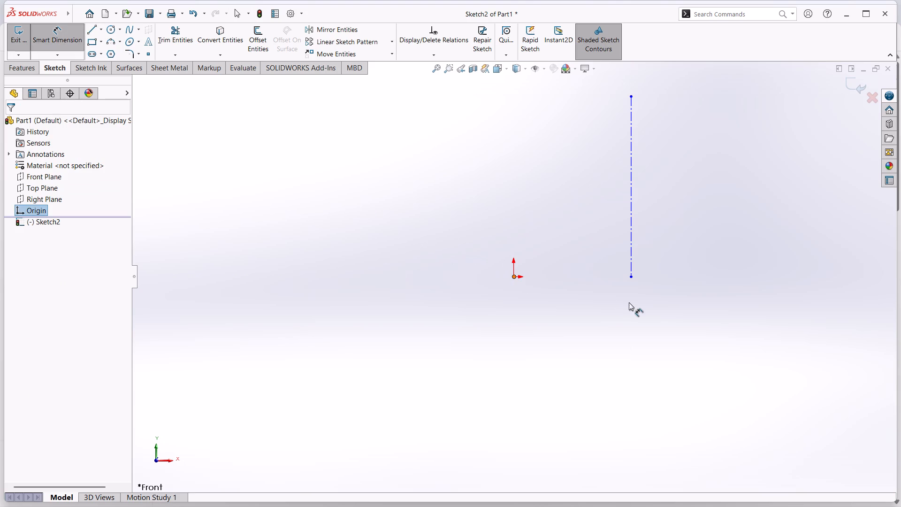
pyautogui.click(631, 277)
pyautogui.click(581, 325)
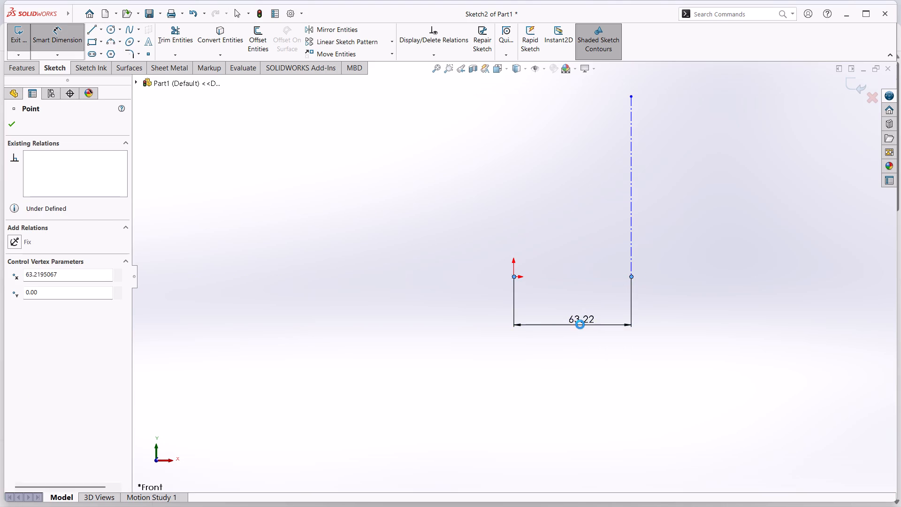
pyautogui.write('96')
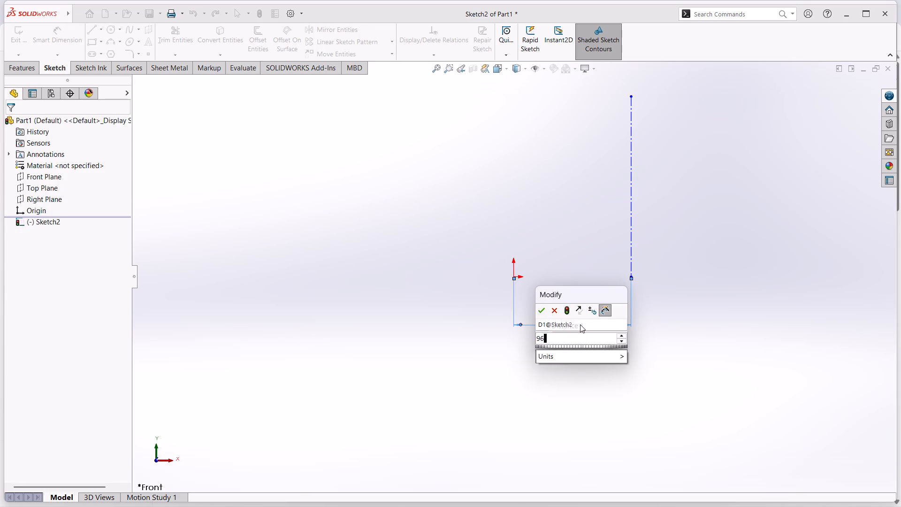
pyautogui.press('Return')
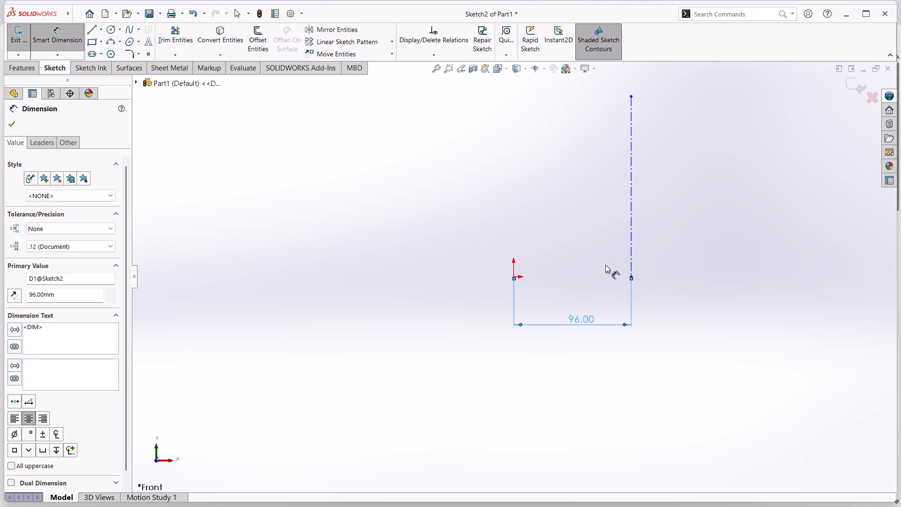
pyautogui.click(413, 212)
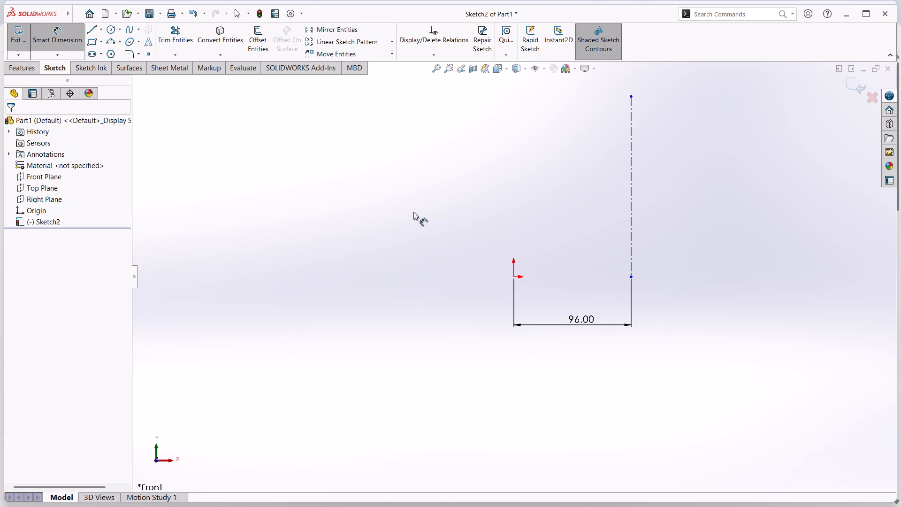
# Add a Horizontal relation between the origin and the centerline's lower endpoint.
pyautogui.scroll(2, 622, 213)
pyautogui.scroll(-4, 595, 213)
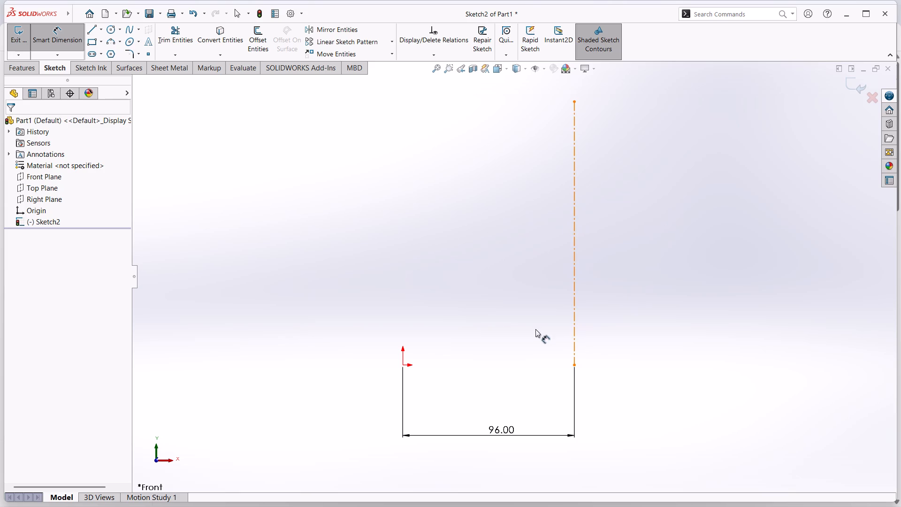
pyautogui.click(404, 366)
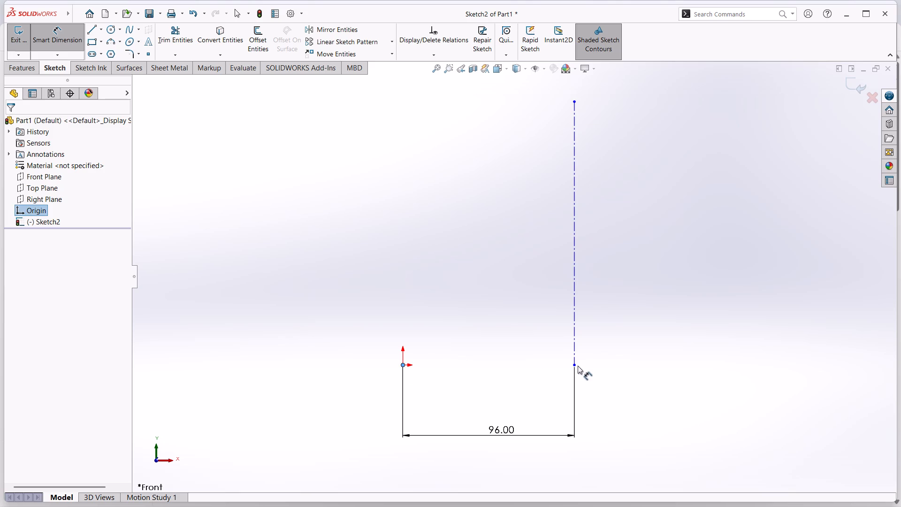
pyautogui.keyDown('ctrl'); pyautogui.click(573, 366); pyautogui.keyUp('ctrl')
pyautogui.press('Escape')
pyautogui.click(48, 31)
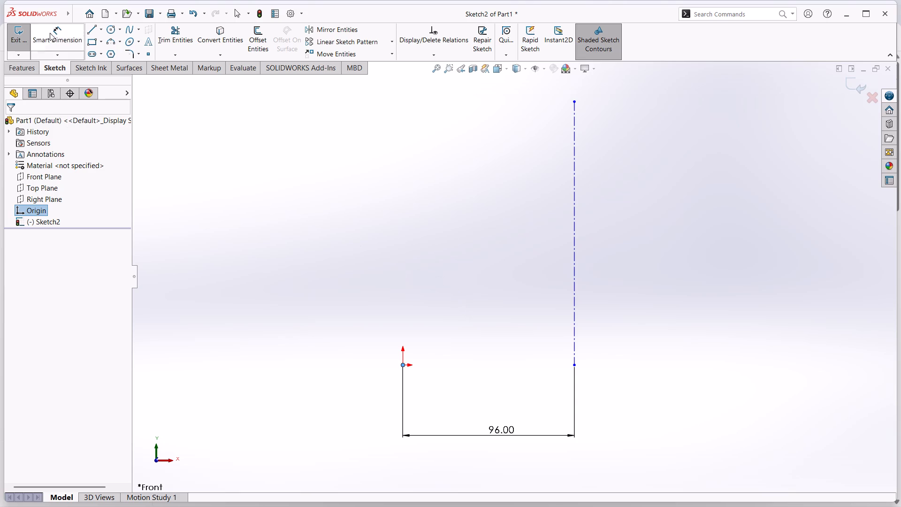
pyautogui.click(575, 365)
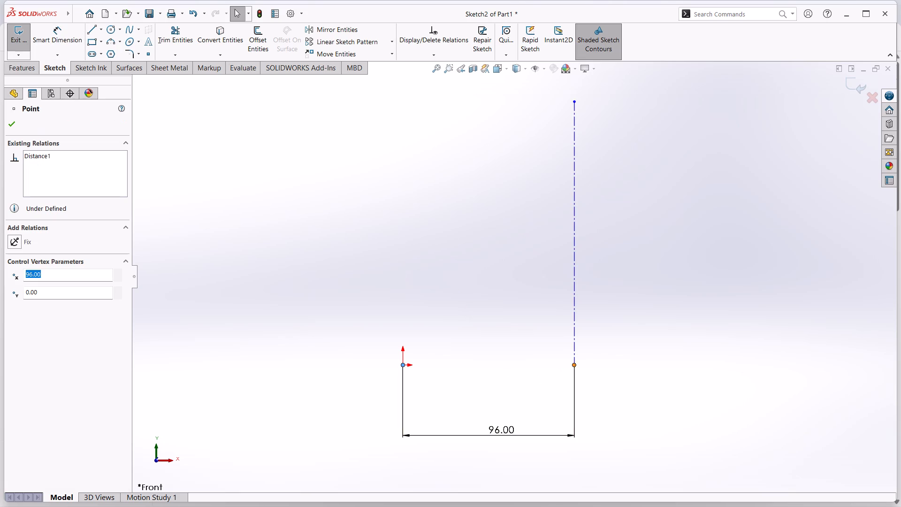
pyautogui.keyDown('ctrl'); pyautogui.click(405, 365); pyautogui.keyUp('ctrl')
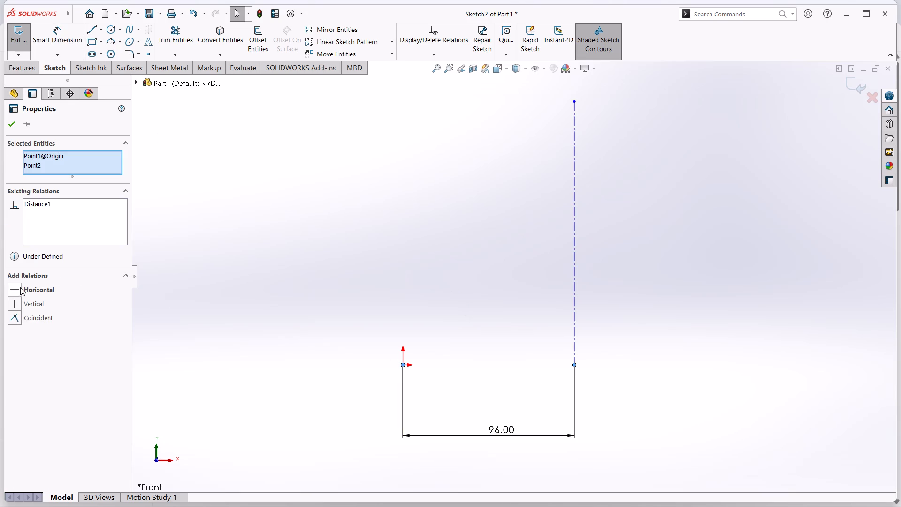
pyautogui.click(13, 289)
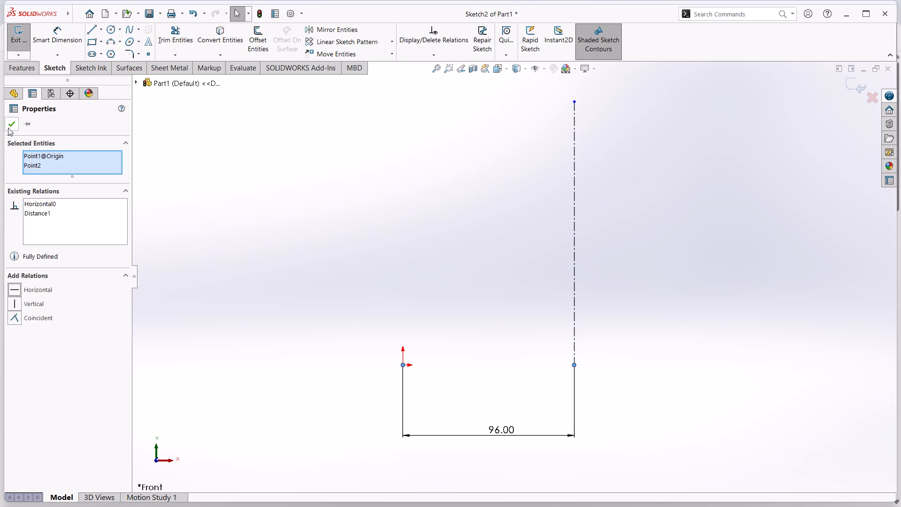
pyautogui.click(9, 127)
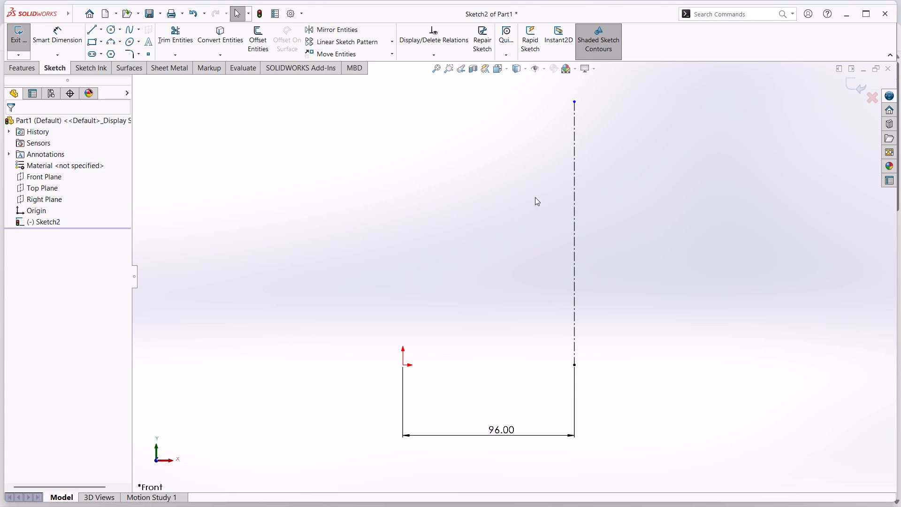
# Draw a base line about 14 mm long, level with the centerline's lower end, and an inward-leaning line about 99 mm long up from its outer end.
pyautogui.scroll(2, 580, 191)
pyautogui.scroll(-3, 593, 209)
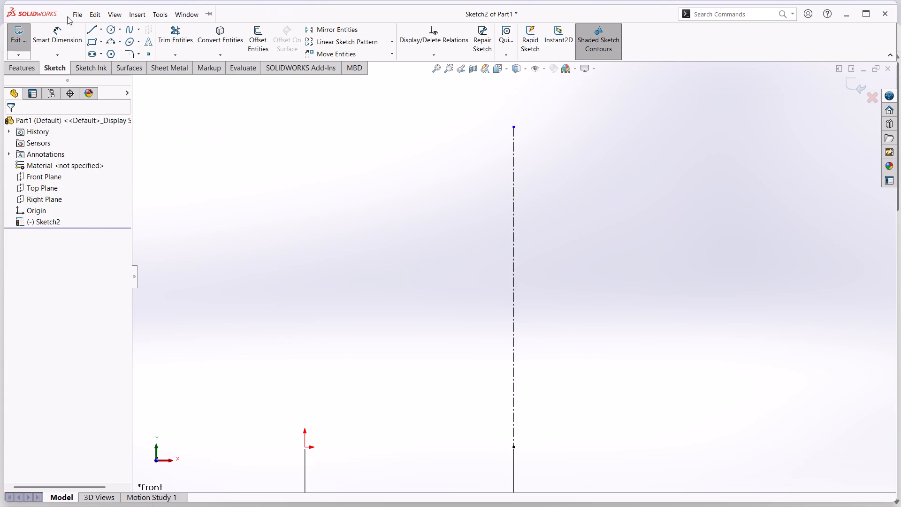
pyautogui.click(254, 123)
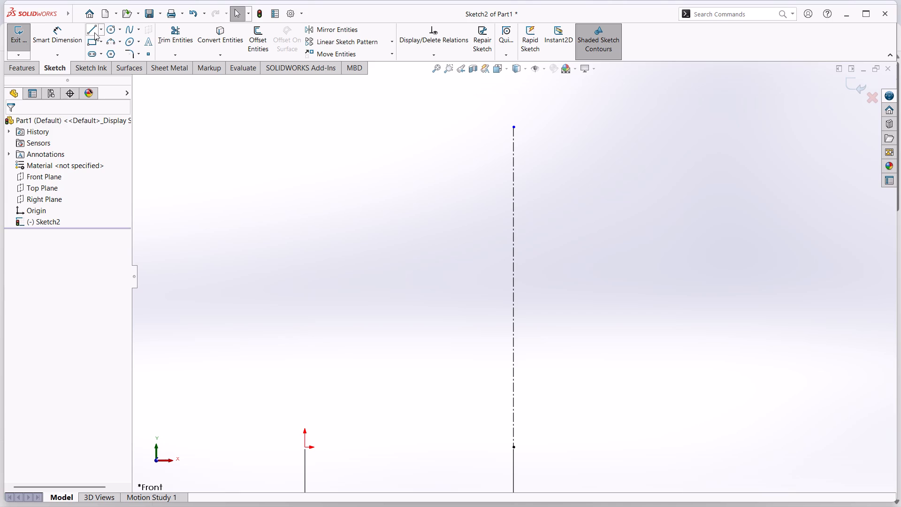
pyautogui.click(94, 32)
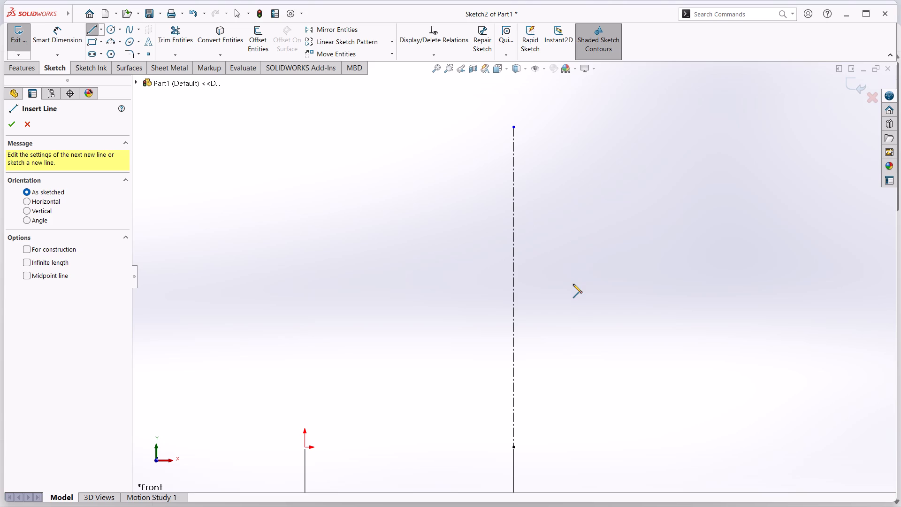
pyautogui.click(596, 448)
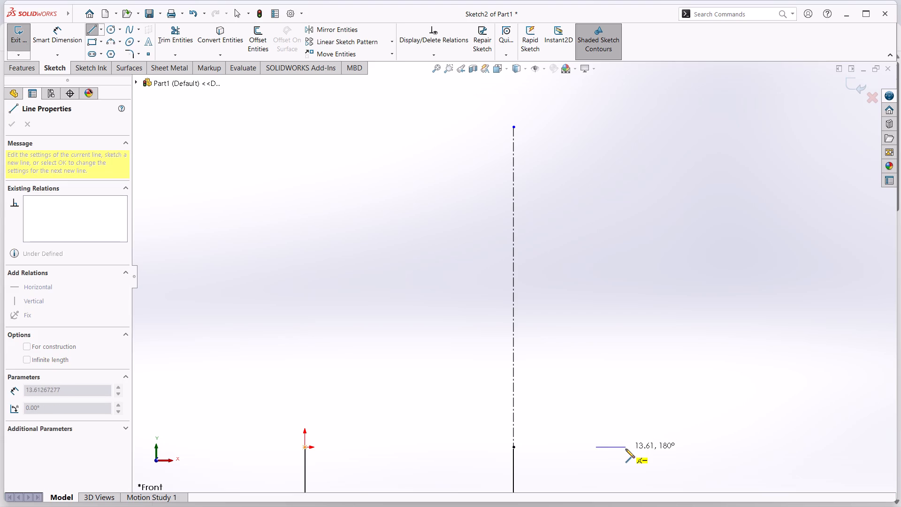
pyautogui.click(626, 449)
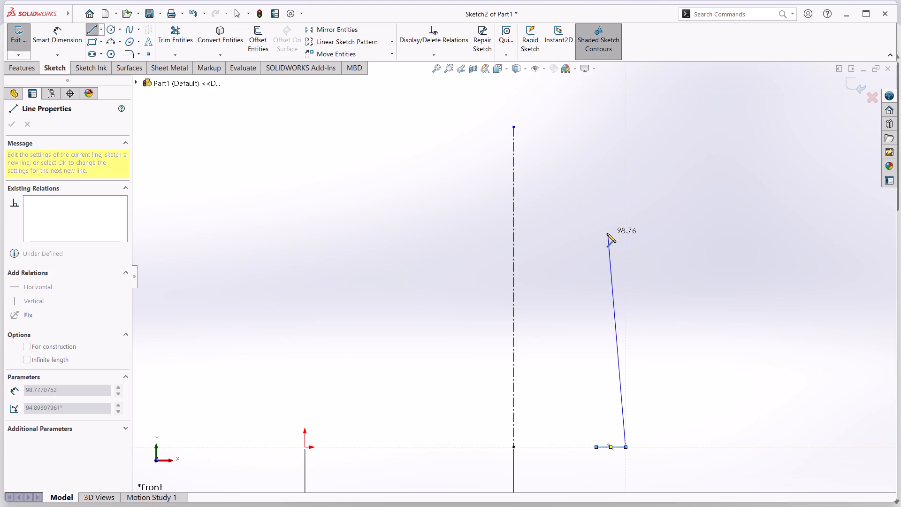
pyautogui.click(610, 233)
# Continue the profile with an arc of about 21 mm radius, a 23 mm vertical line, a 10 mm top edge and a 20 mm inner edge.
pyautogui.rightClick(611, 225)
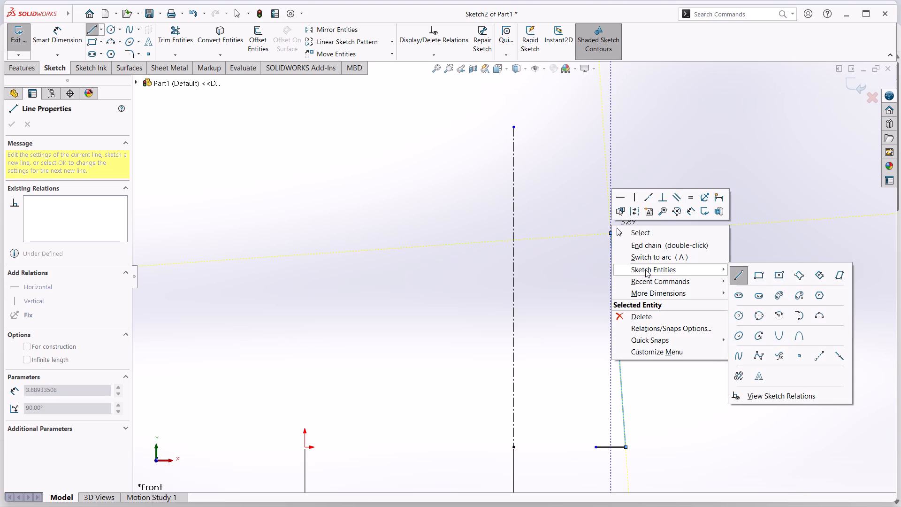
pyautogui.click(658, 255)
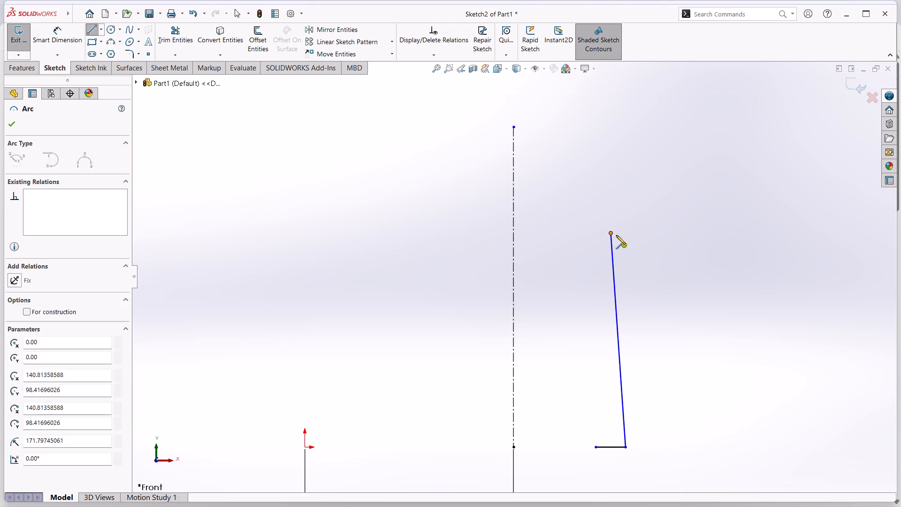
pyautogui.click(618, 205)
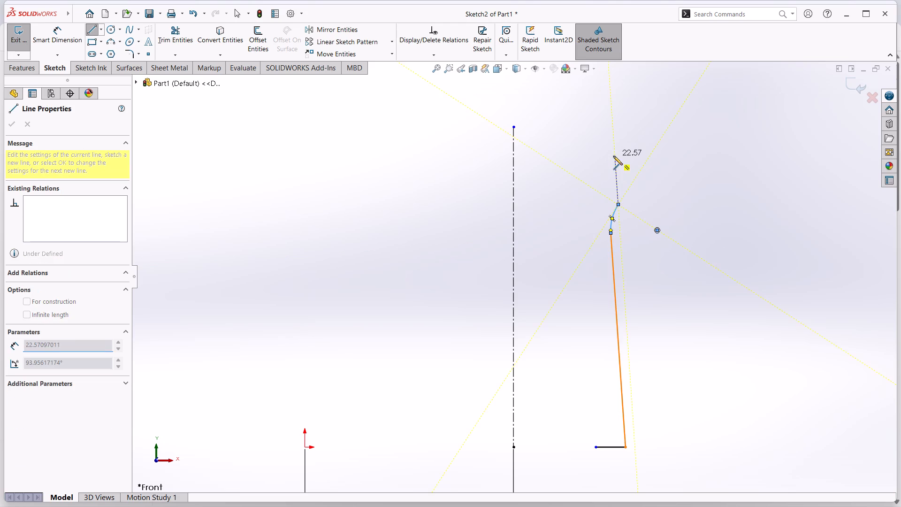
pyautogui.click(616, 155)
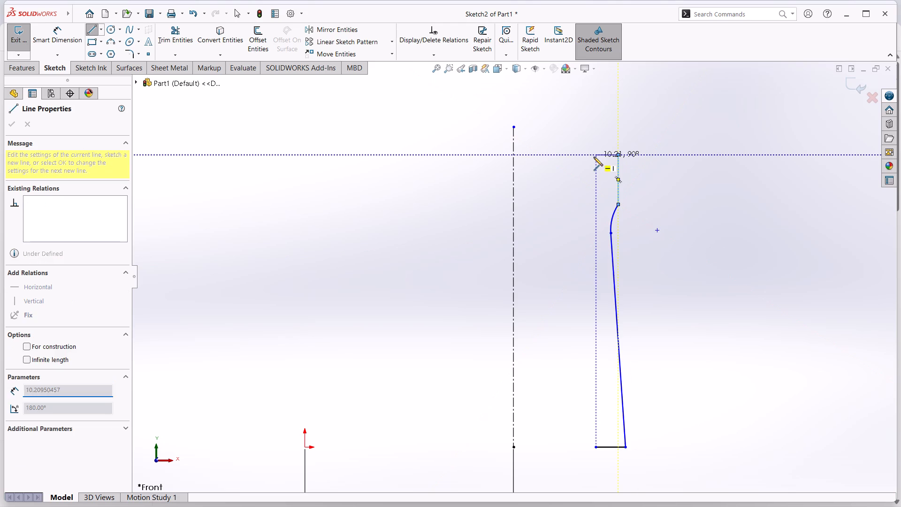
pyautogui.click(593, 157)
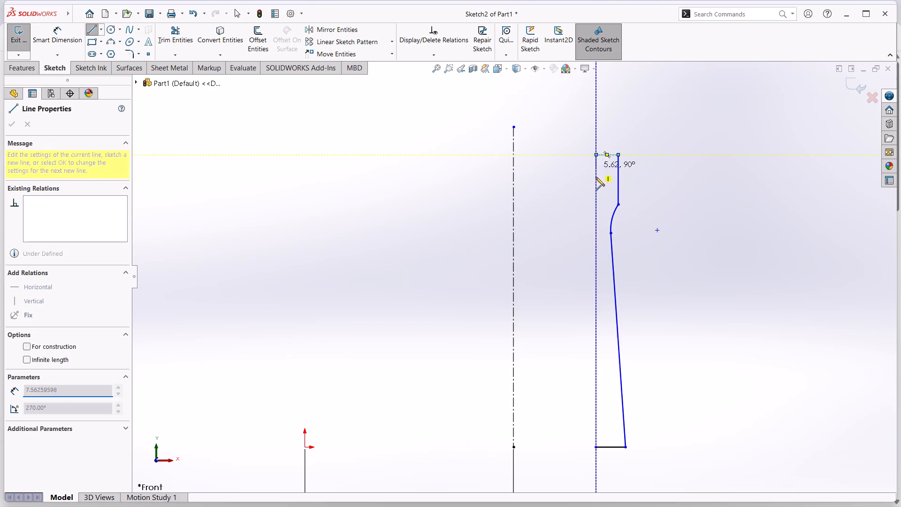
pyautogui.click(597, 198)
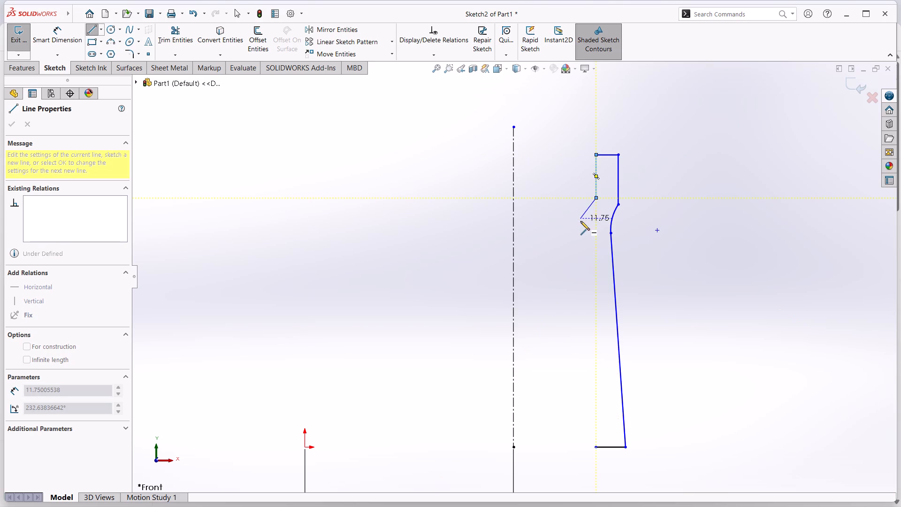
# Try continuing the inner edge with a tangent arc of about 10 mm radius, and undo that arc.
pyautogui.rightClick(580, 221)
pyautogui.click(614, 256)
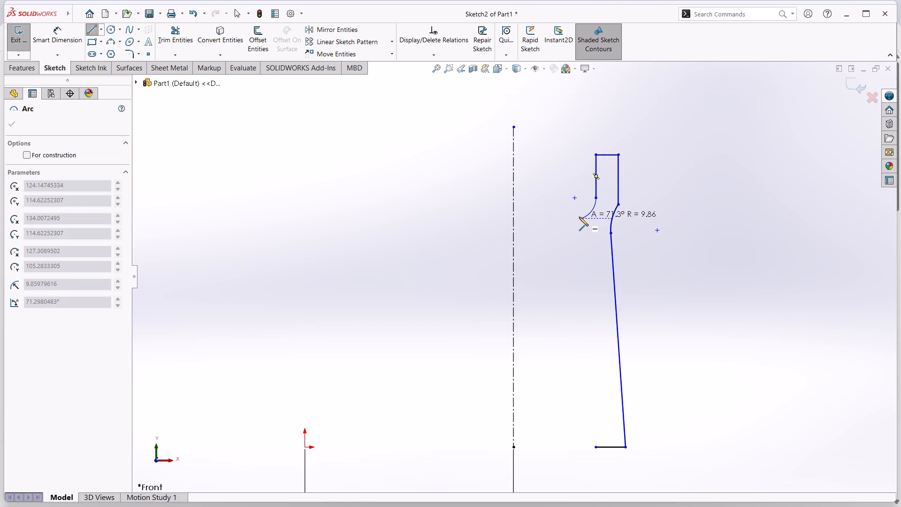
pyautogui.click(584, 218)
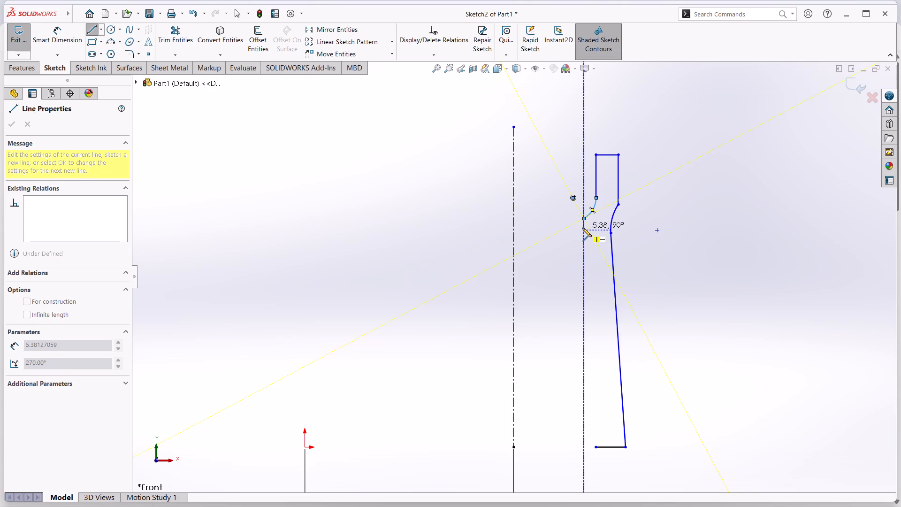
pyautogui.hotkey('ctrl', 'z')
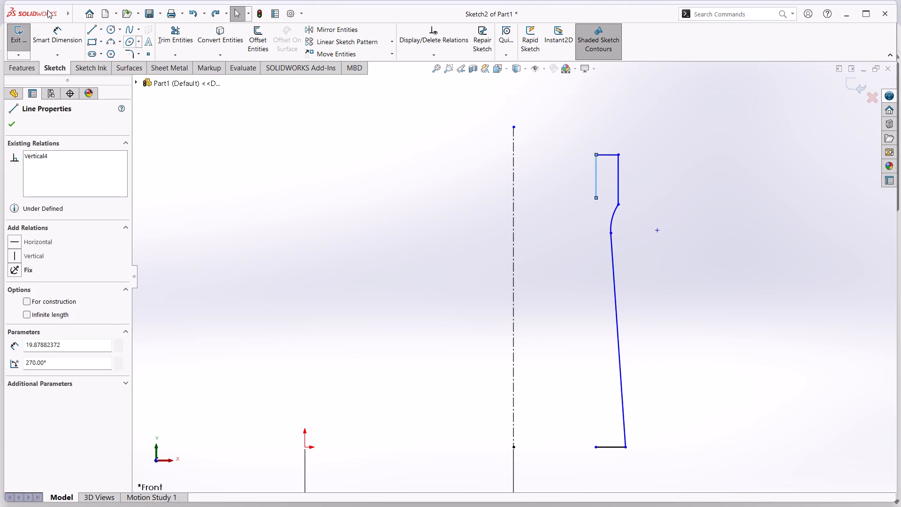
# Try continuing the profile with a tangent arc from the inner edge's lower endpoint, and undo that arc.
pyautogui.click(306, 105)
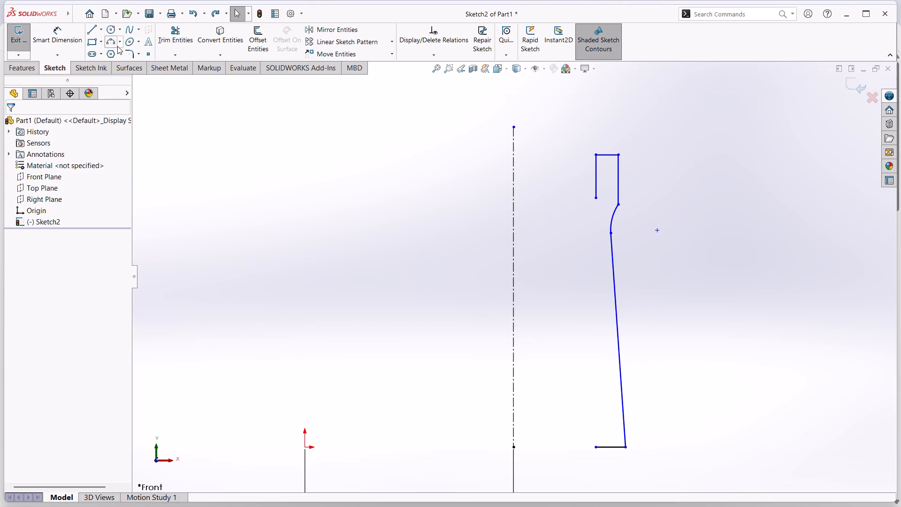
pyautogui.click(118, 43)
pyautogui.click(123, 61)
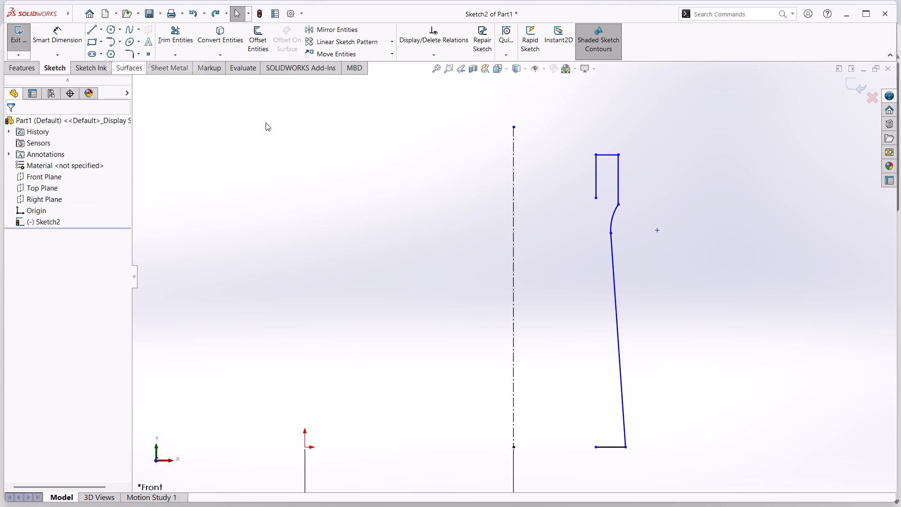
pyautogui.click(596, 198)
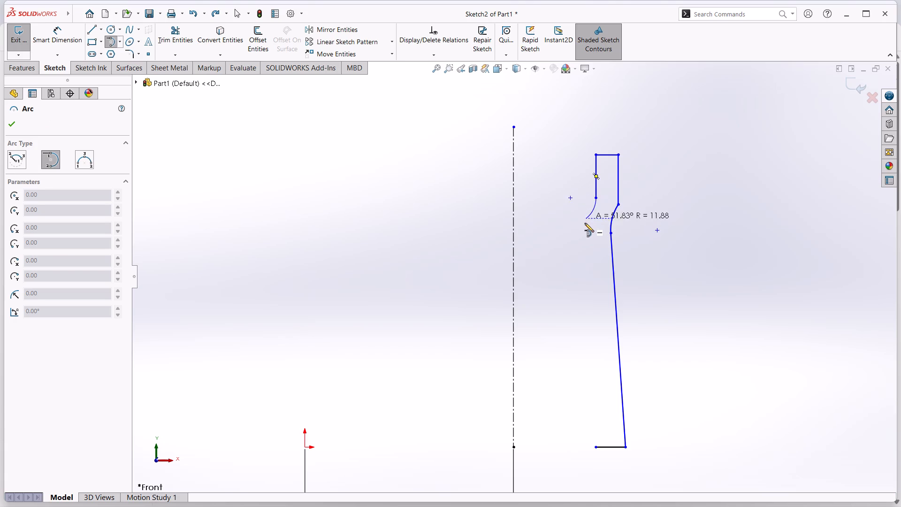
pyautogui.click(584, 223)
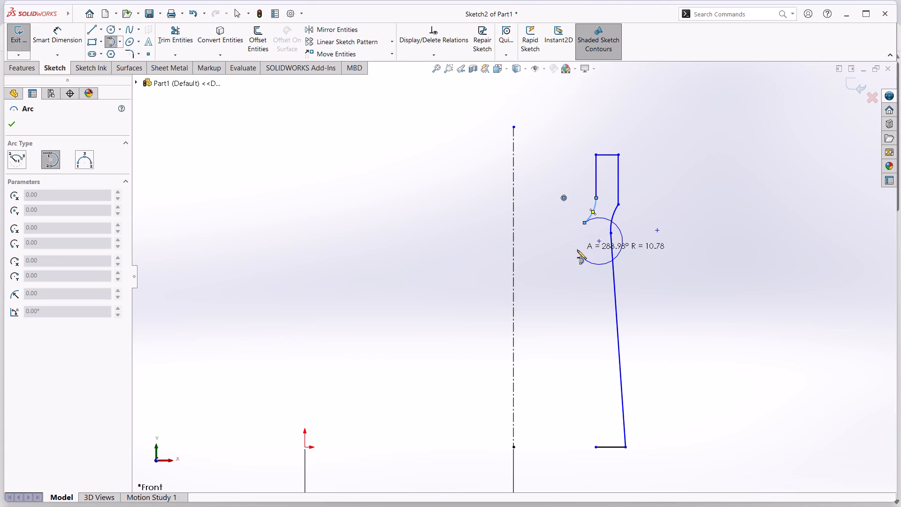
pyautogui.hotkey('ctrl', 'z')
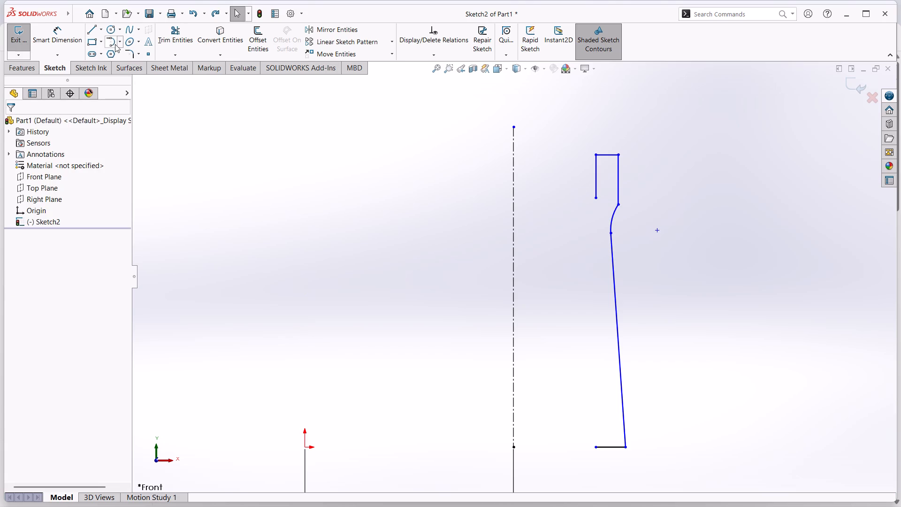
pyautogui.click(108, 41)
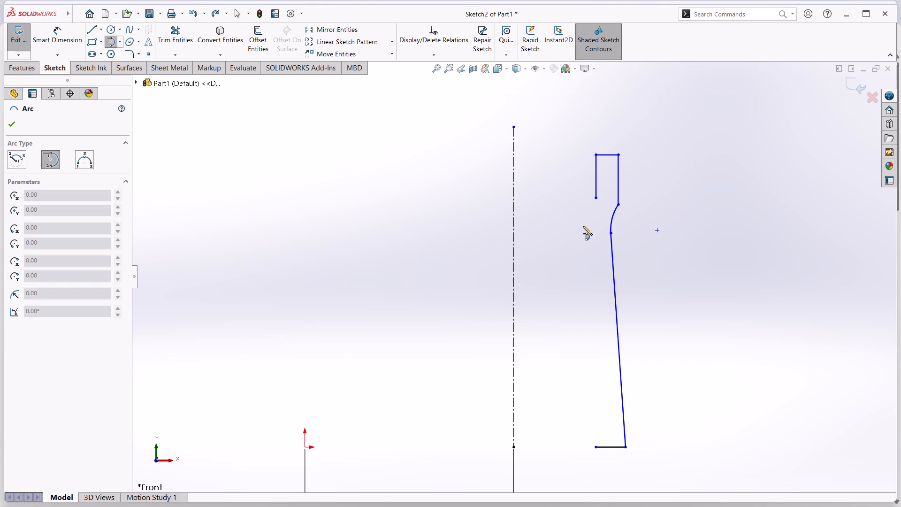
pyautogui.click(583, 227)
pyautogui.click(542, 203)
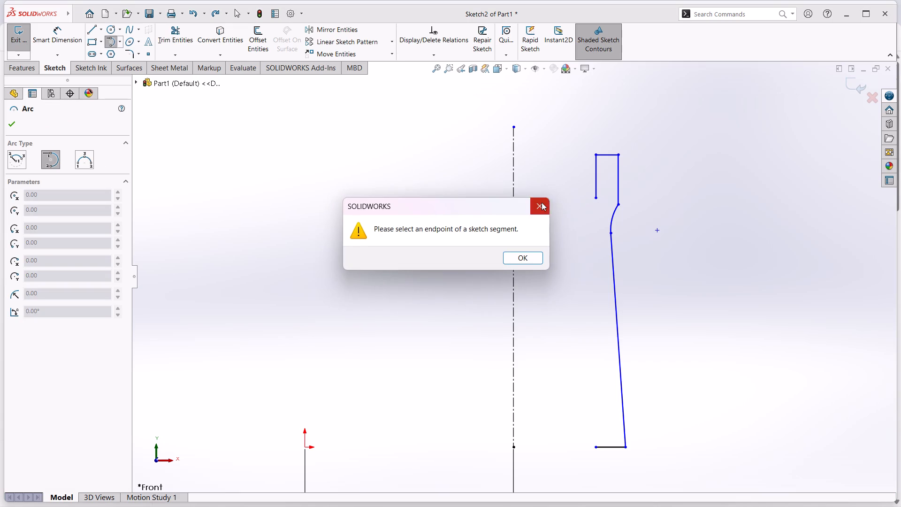
# Draw a 3 Point Arc of about 22 mm radius and 45° from the inner edge's lower endpoint, curving toward the centerline.
pyautogui.click(118, 40)
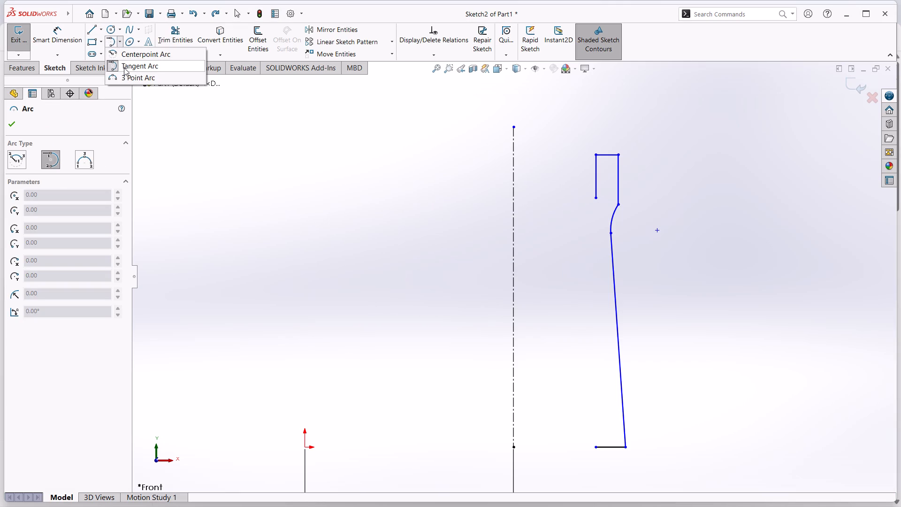
pyautogui.click(124, 75)
pyautogui.click(596, 196)
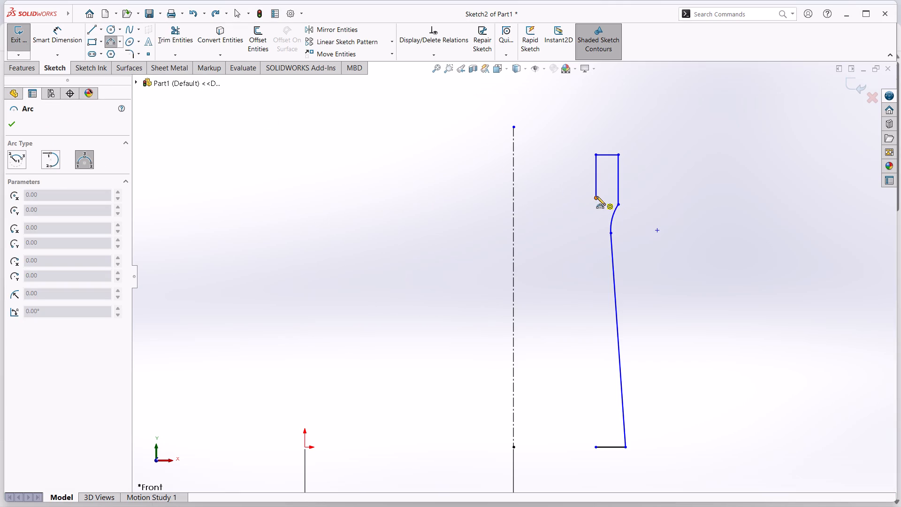
pyautogui.click(586, 230)
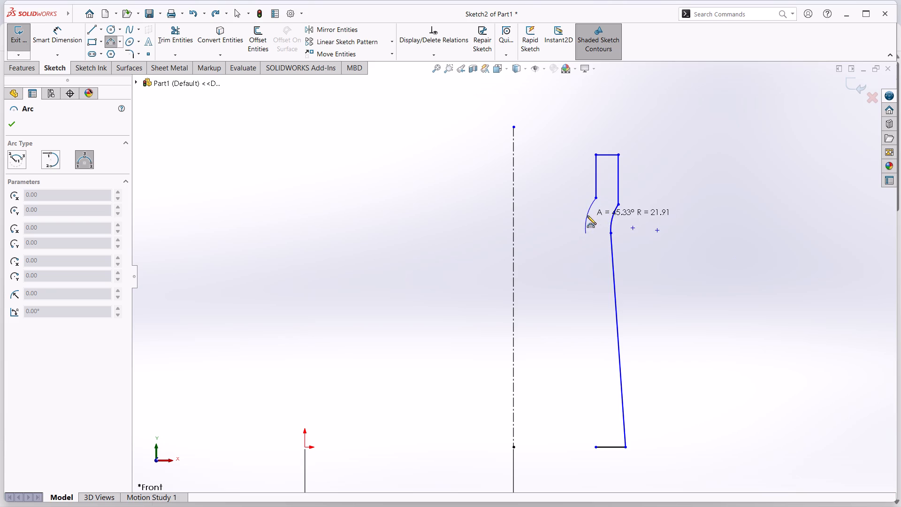
pyautogui.click(587, 215)
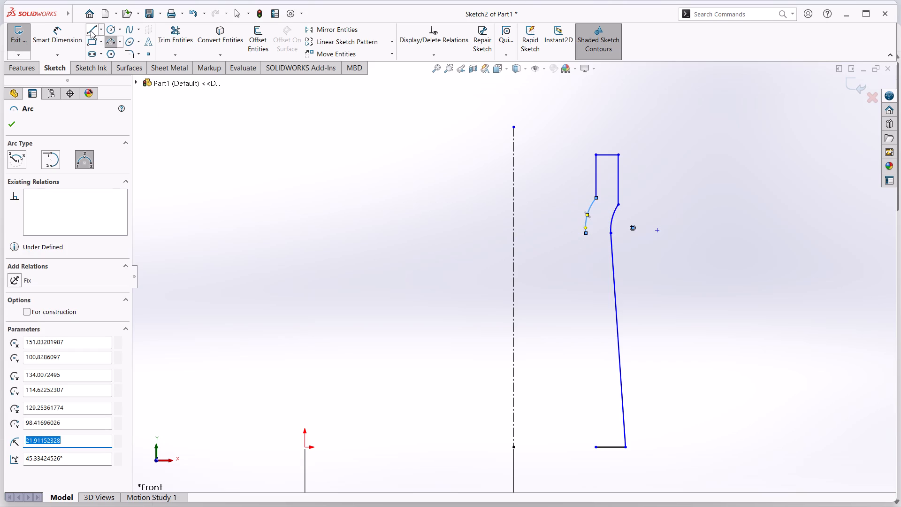
# Close the profile with a line about 99 mm long from the inner arc's lower end to the base line's inner end.
pyautogui.click(91, 31)
pyautogui.click(588, 233)
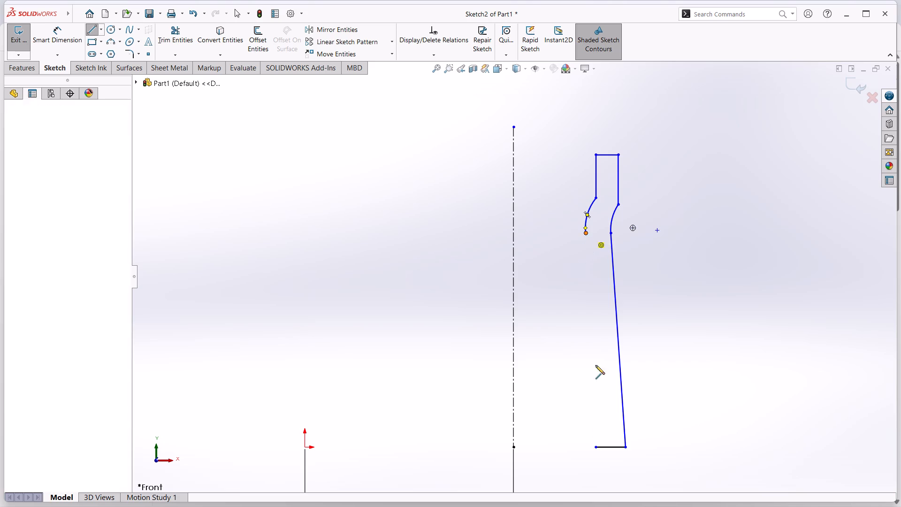
pyautogui.click(595, 446)
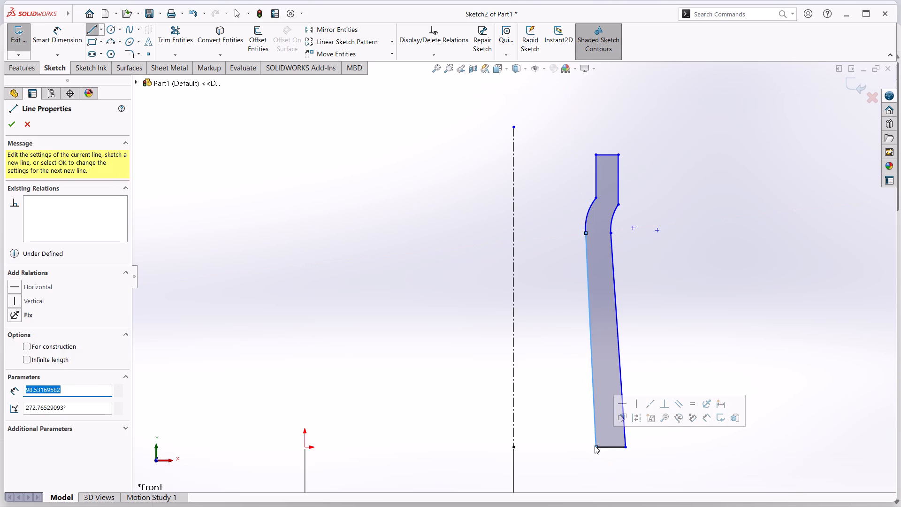
pyautogui.press('Escape')
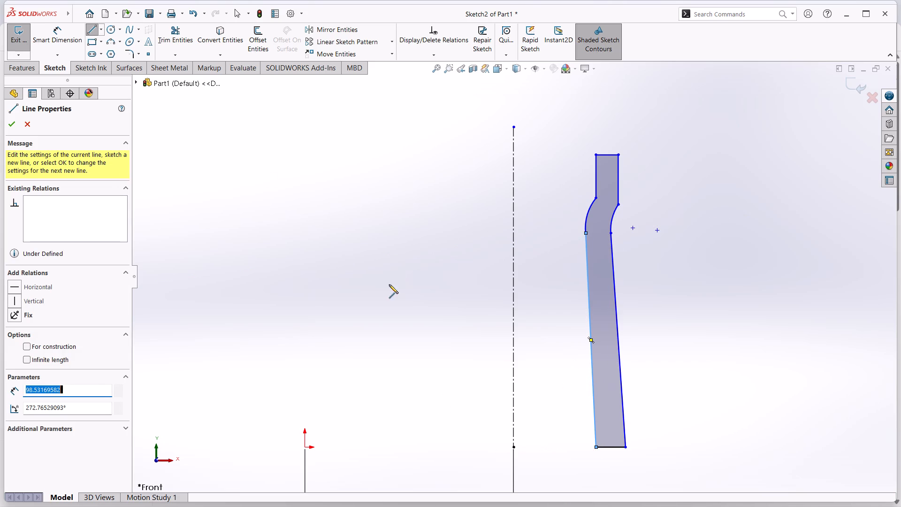
pyautogui.click(15, 120)
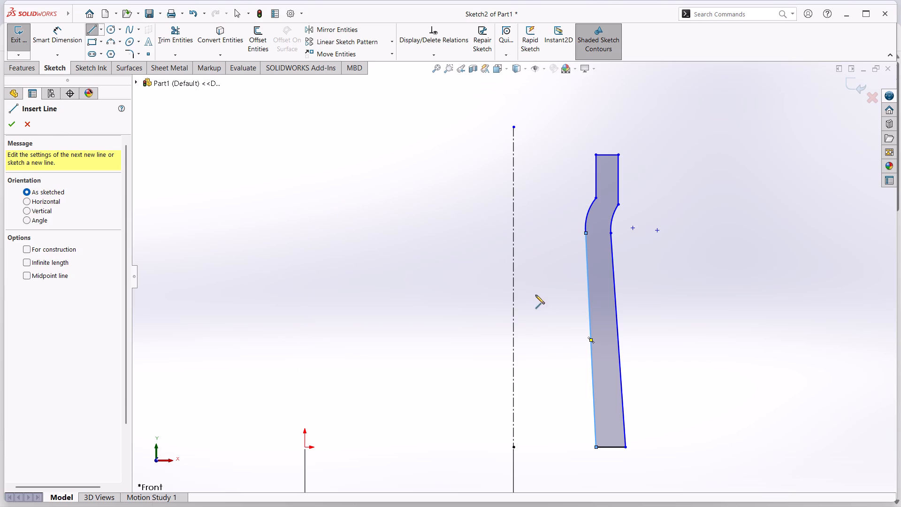
pyautogui.click(15, 125)
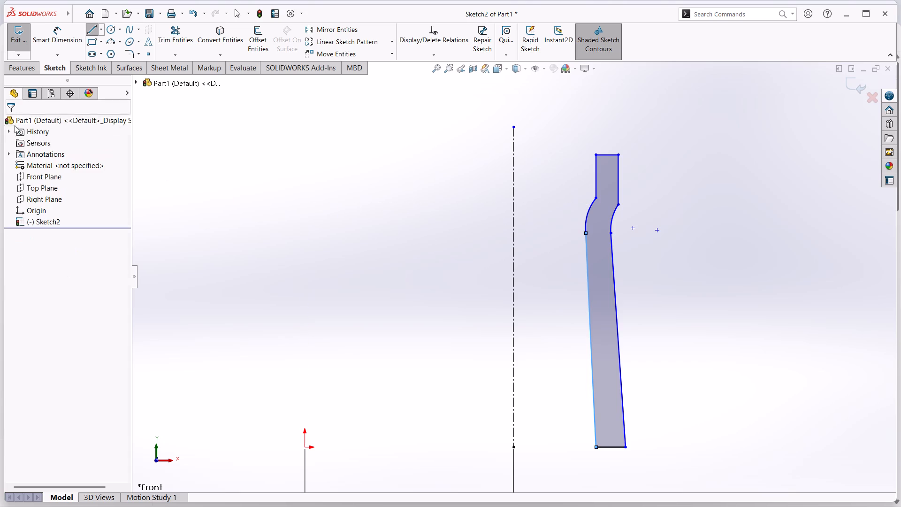
# Add a Parallel relation between the two long leaning lines of the wall profile.
pyautogui.click(590, 335)
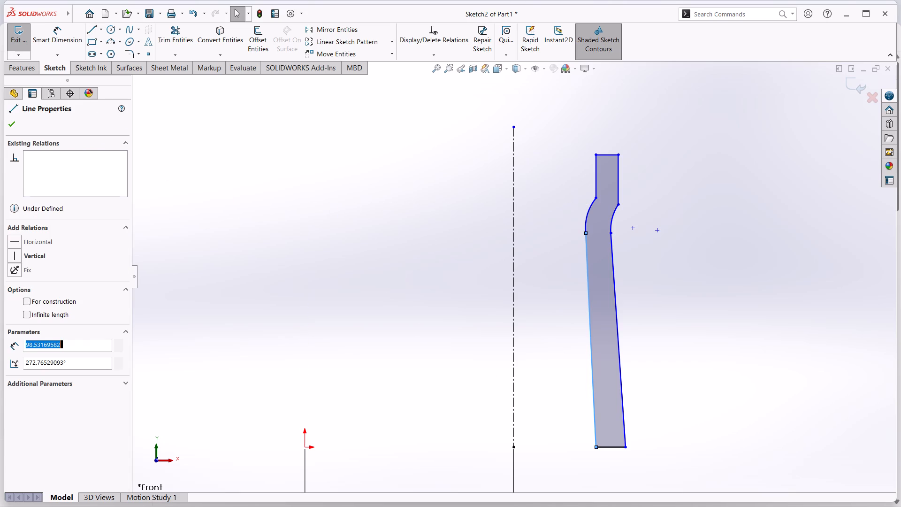
pyautogui.keyDown('ctrl'); pyautogui.click(615, 328); pyautogui.keyUp('ctrl')
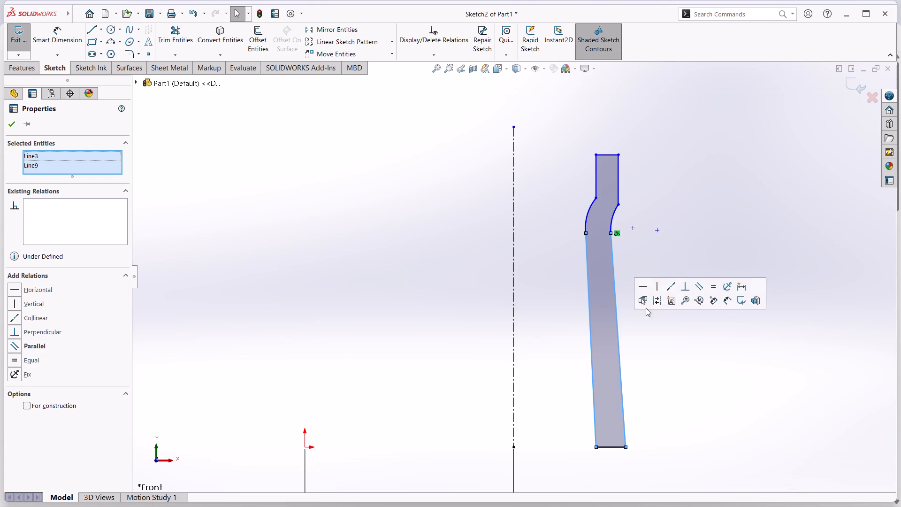
pyautogui.click(697, 284)
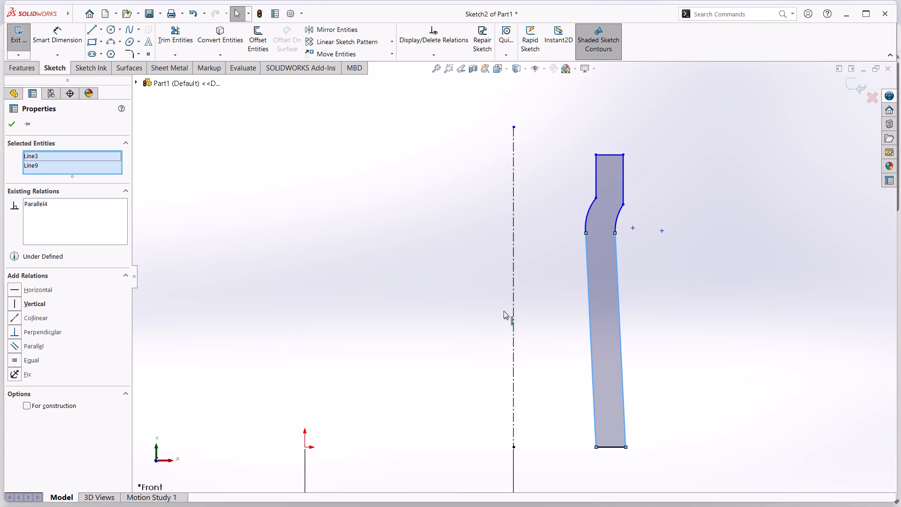
pyautogui.click(422, 295)
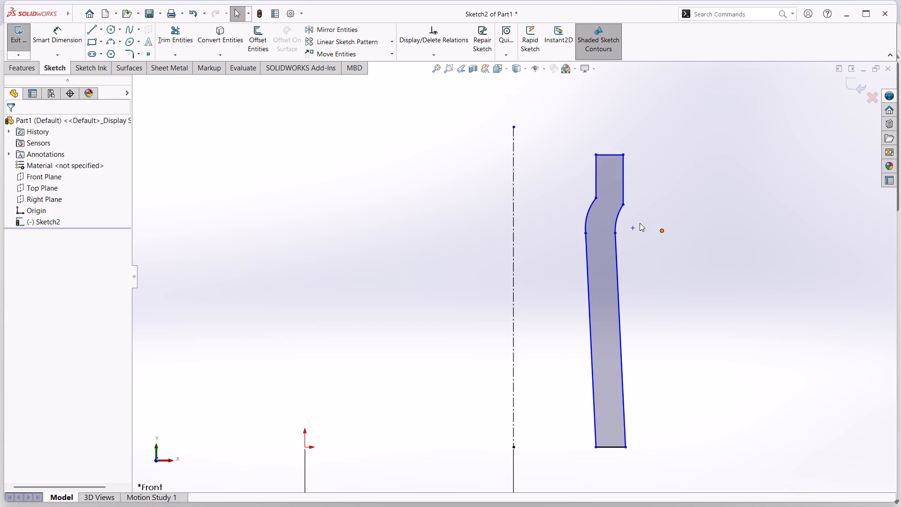
# Dimension the distance from the centerline's lower endpoint to the base line's inner end as 72/2 (36 mm).
pyautogui.click(73, 39)
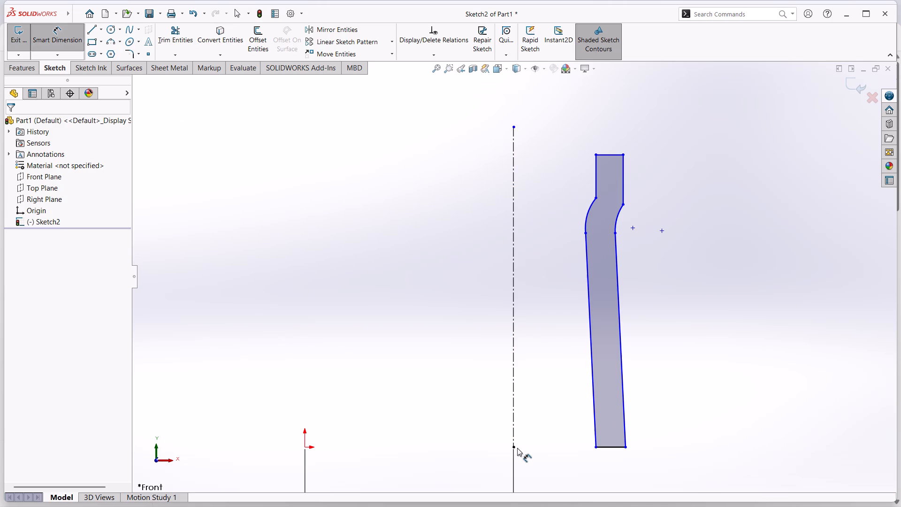
pyautogui.click(594, 445)
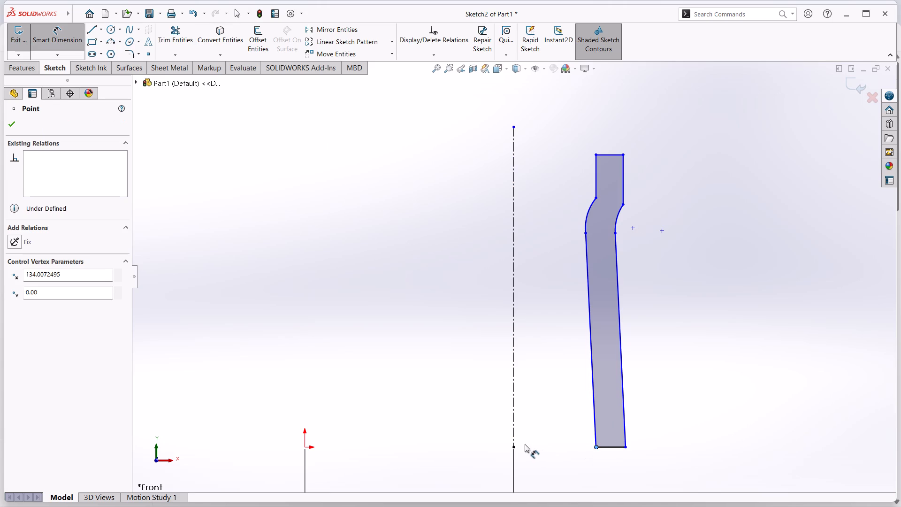
pyautogui.click(515, 448)
pyautogui.click(560, 464)
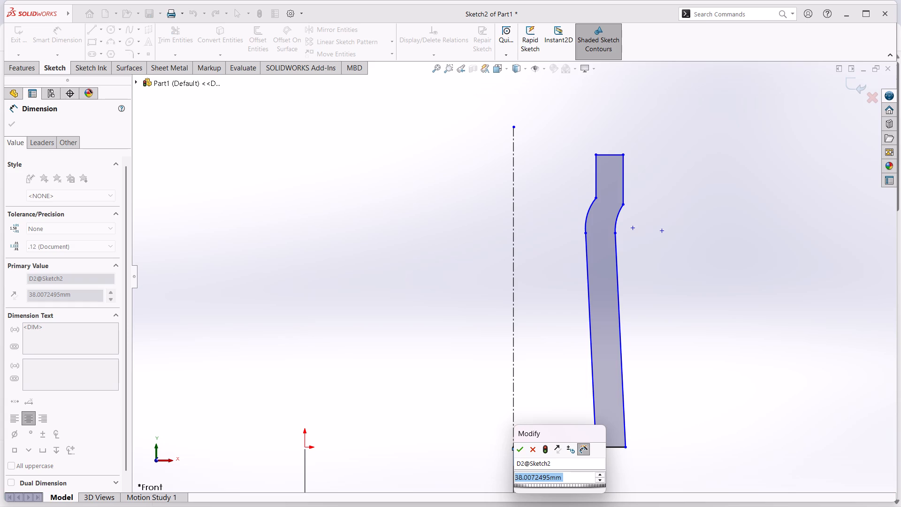
pyautogui.write('72/2')
pyautogui.press('Return')
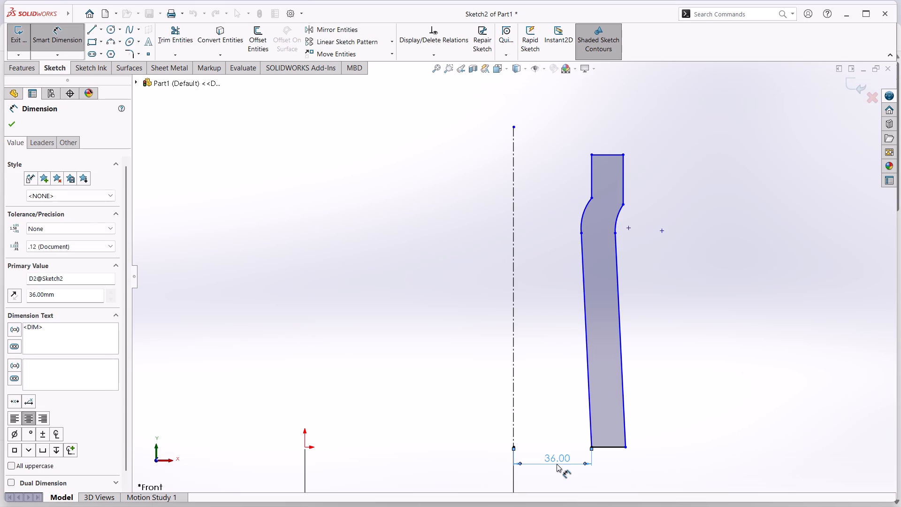
# Dimension the distance between the two parallel leaning lines as 12 mm.
pyautogui.click(590, 405)
pyautogui.click(623, 390)
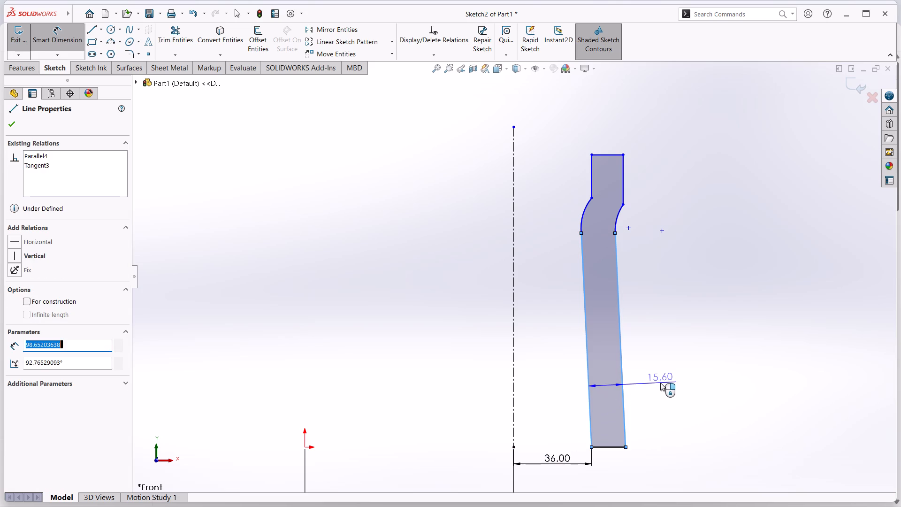
pyautogui.click(660, 383)
pyautogui.write('12')
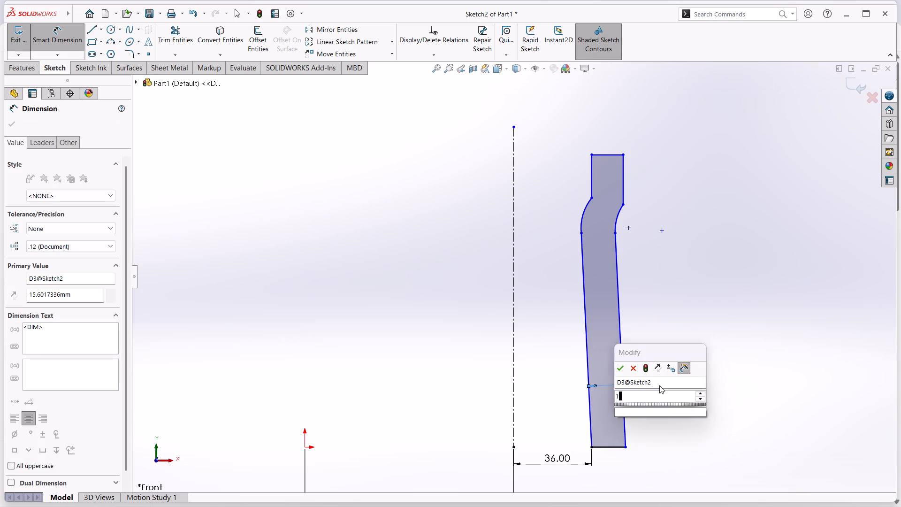
pyautogui.press('Return')
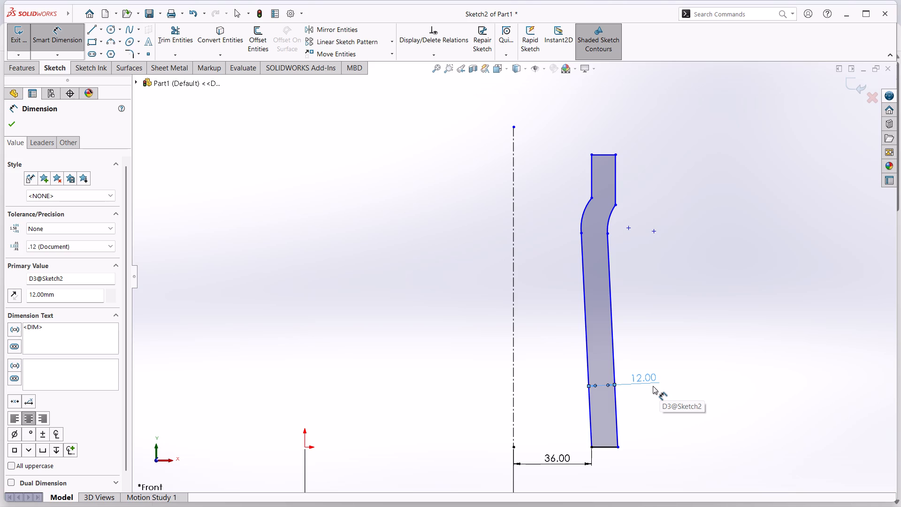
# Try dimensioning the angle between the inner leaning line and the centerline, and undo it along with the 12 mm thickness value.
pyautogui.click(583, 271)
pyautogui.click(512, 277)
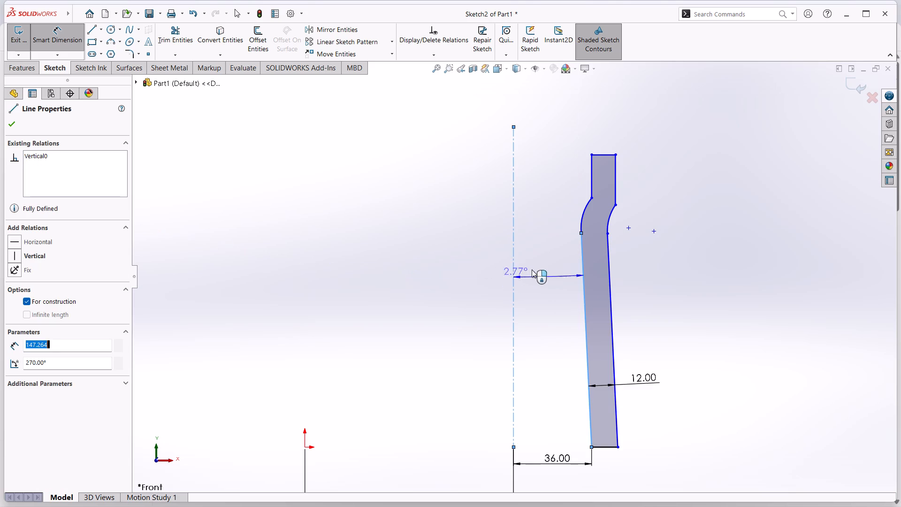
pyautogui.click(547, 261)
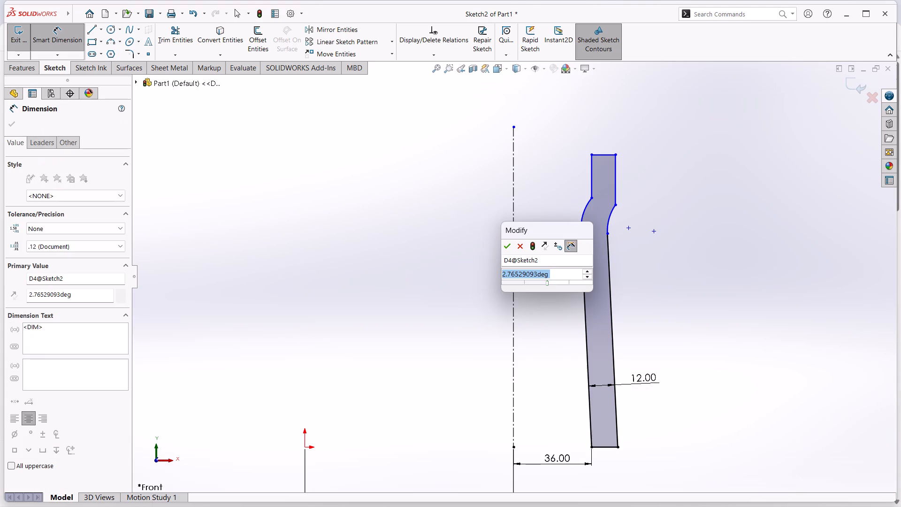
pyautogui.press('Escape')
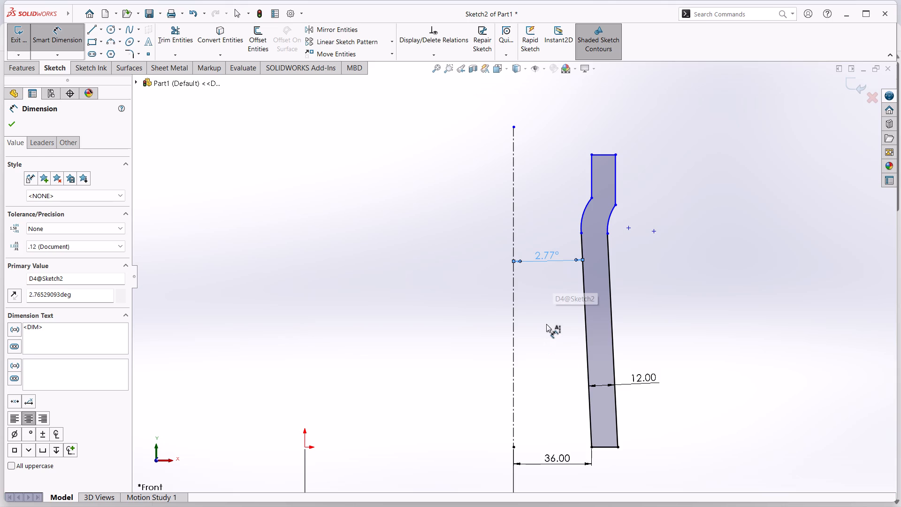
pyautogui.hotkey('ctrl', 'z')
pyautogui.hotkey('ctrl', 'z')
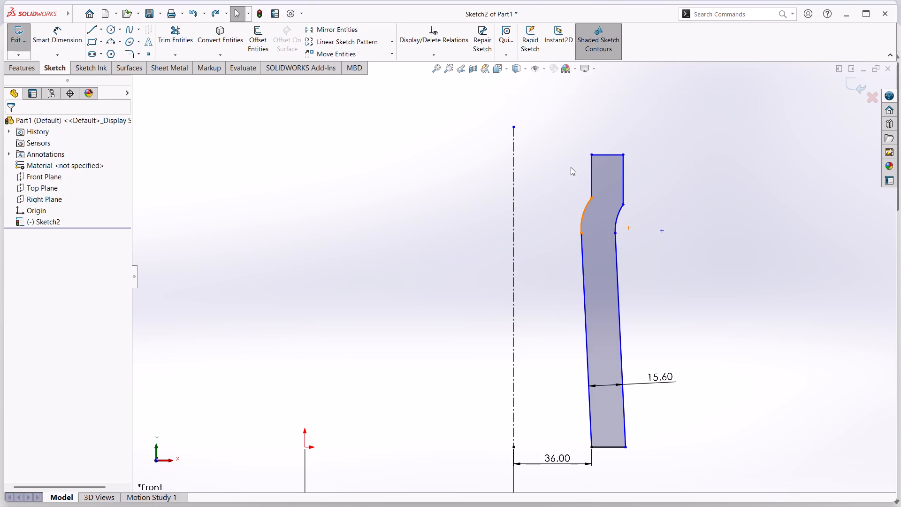
# Reshape the wall profile by moving the inner arc's upper end up and outward and raising the short top edge.
pyautogui.moveTo(591, 197); pyautogui.dragTo(599, 189)
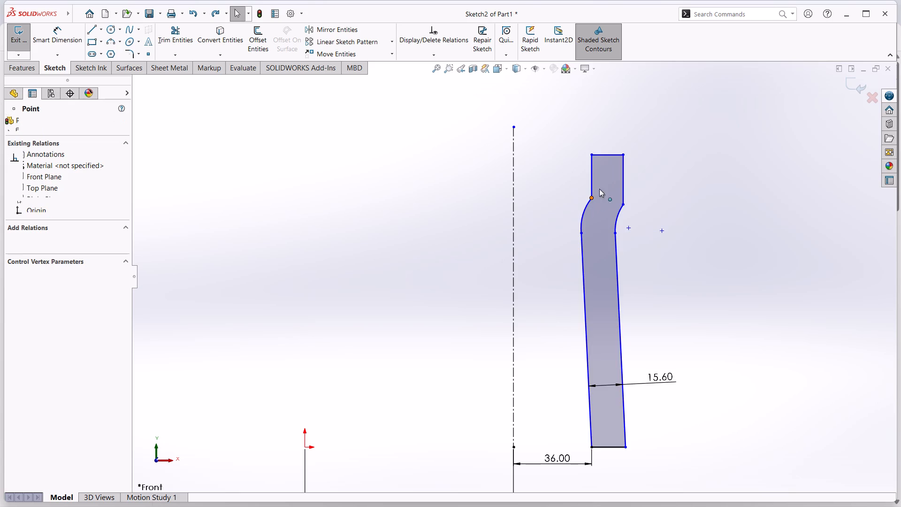
pyautogui.moveTo(599, 189); pyautogui.dragTo(602, 186)
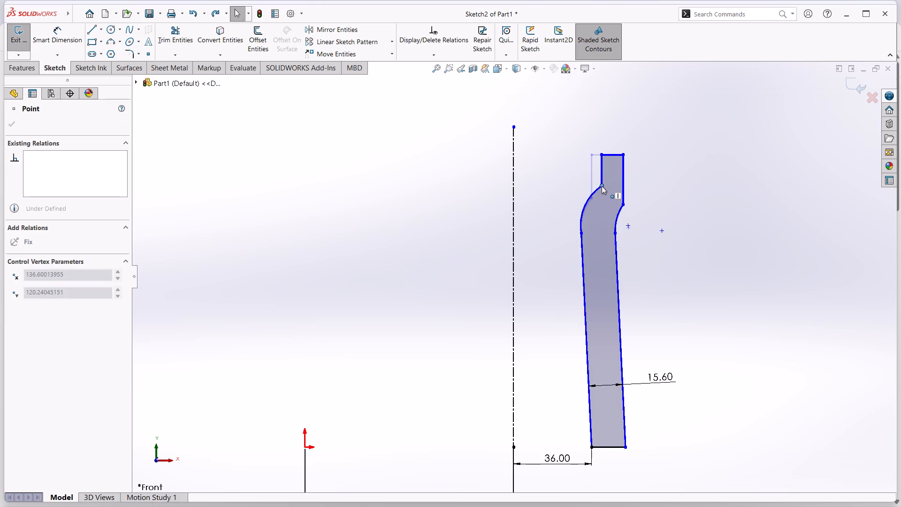
pyautogui.moveTo(602, 186); pyautogui.dragTo(599, 186)
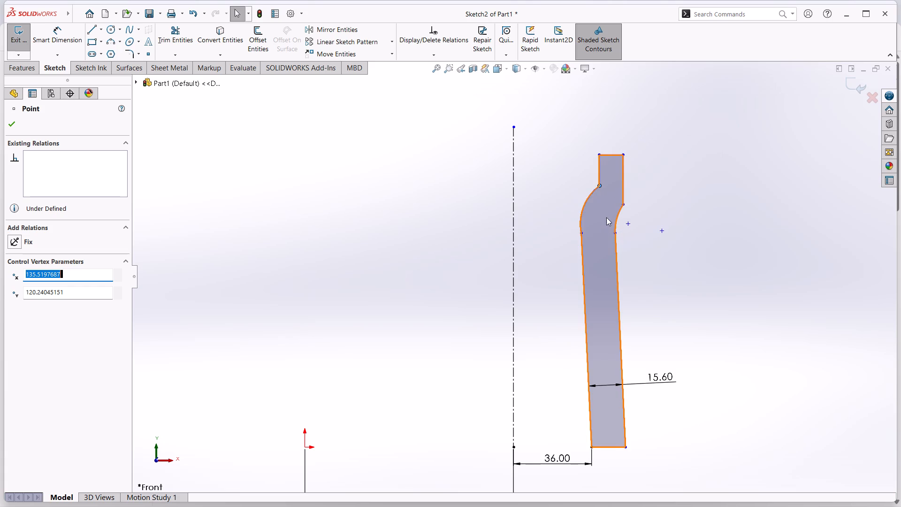
pyautogui.moveTo(616, 232); pyautogui.dragTo(616, 239)
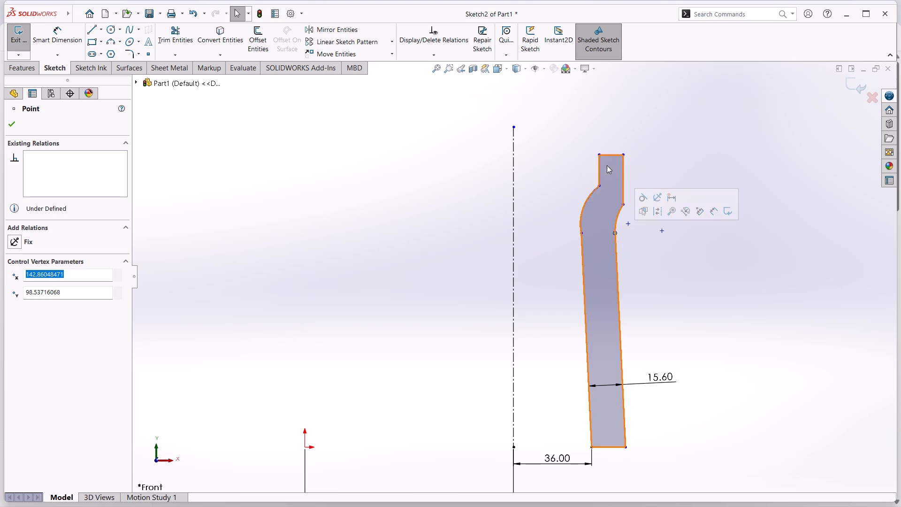
pyautogui.moveTo(611, 153); pyautogui.dragTo(603, 108)
pyautogui.click(655, 177)
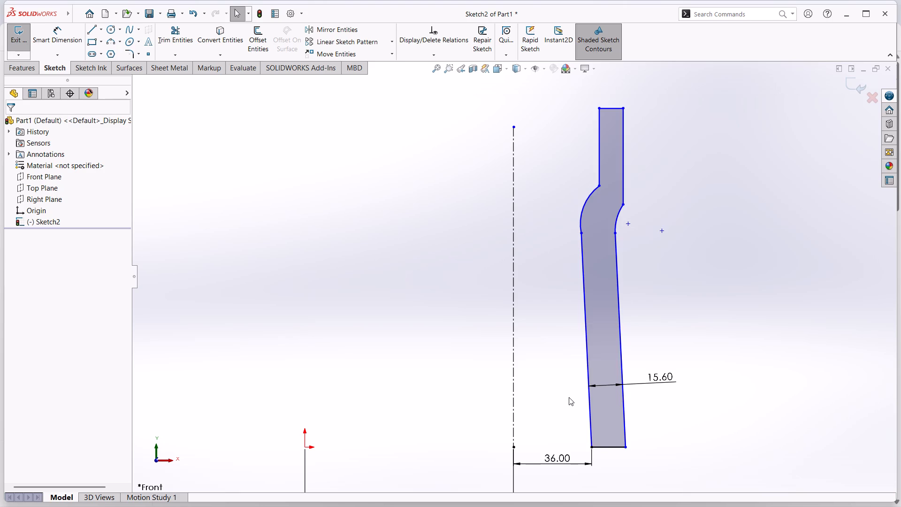
# Set the distance between the two parallel leaning lines to 12 mm.
pyautogui.doubleClick(660, 376)
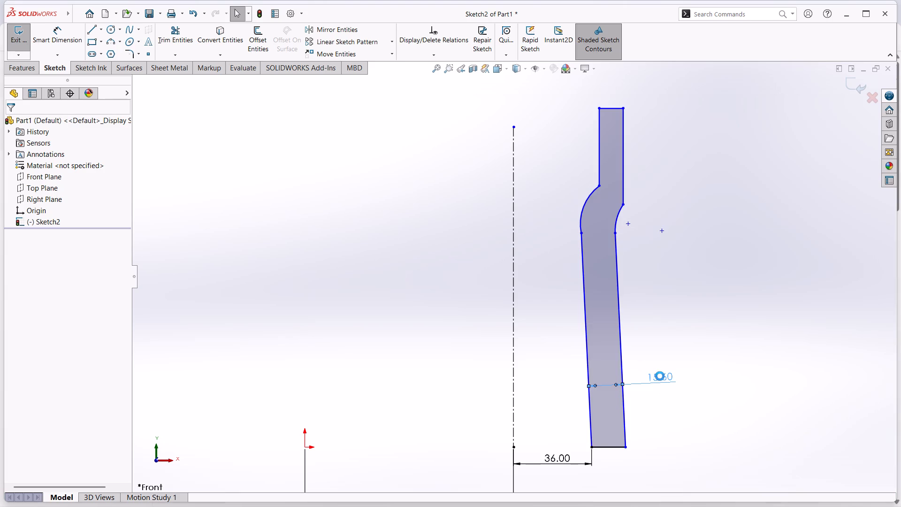
pyautogui.press('1')
pyautogui.press('2')
pyautogui.press('Return')
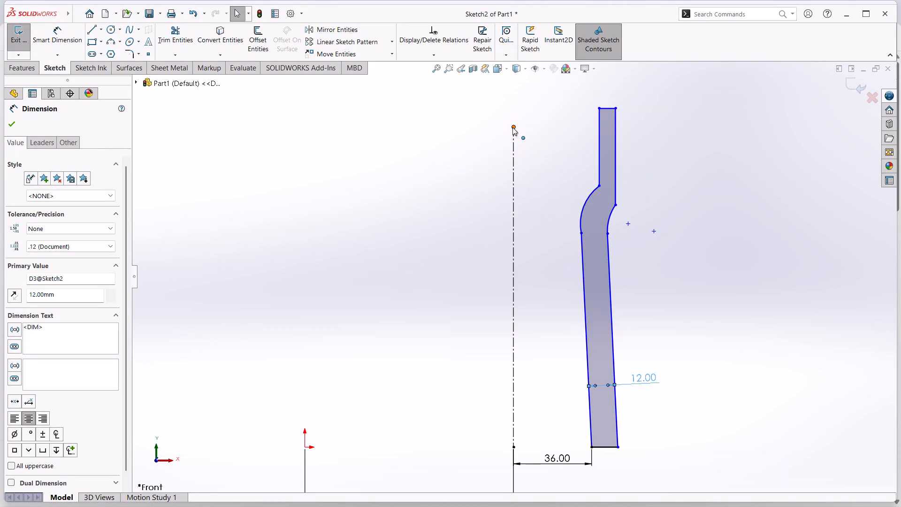
# Dimension the horizontal distance from the centerline's upper endpoint to the inner leaning line's upper end as 30 mm.
pyautogui.click(58, 35)
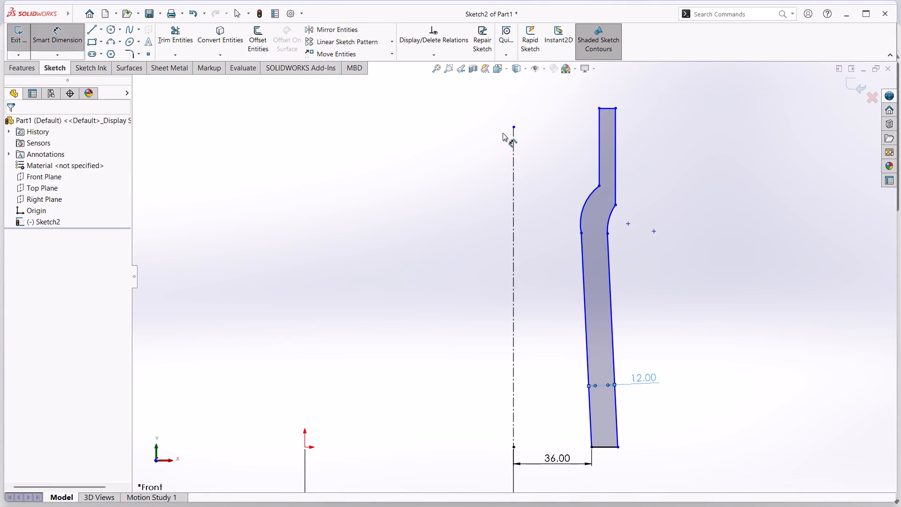
pyautogui.click(512, 127)
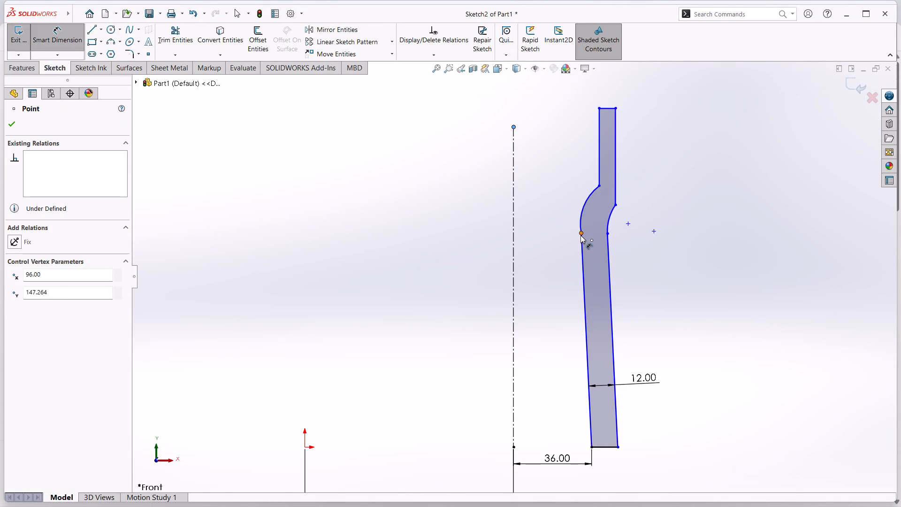
pyautogui.click(580, 235)
pyautogui.click(555, 263)
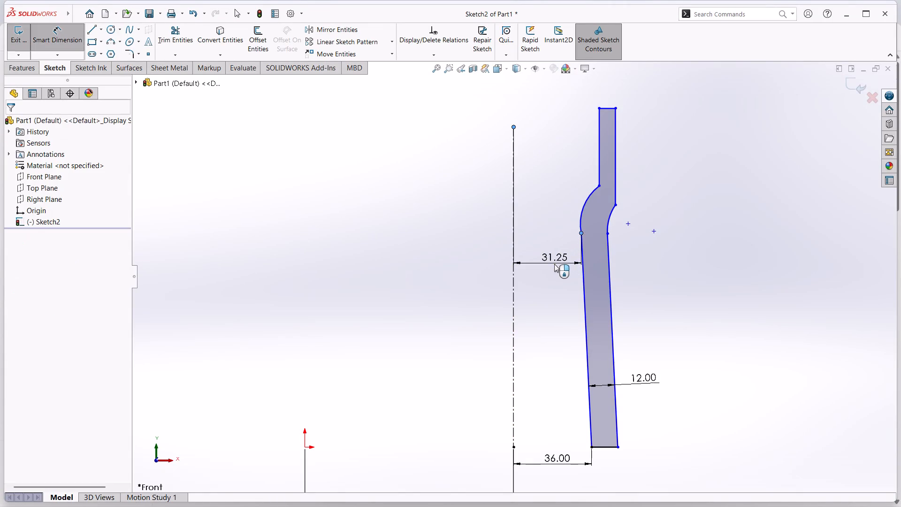
pyautogui.write('30')
pyautogui.press('Return')
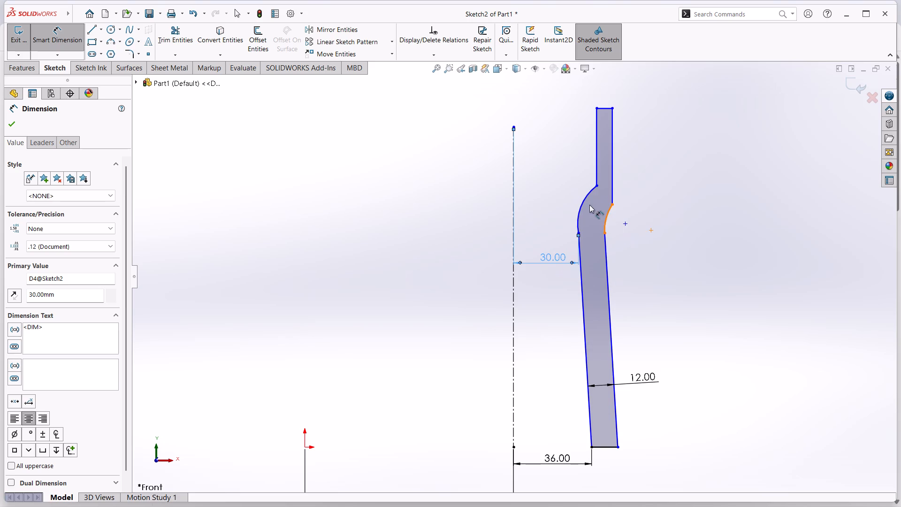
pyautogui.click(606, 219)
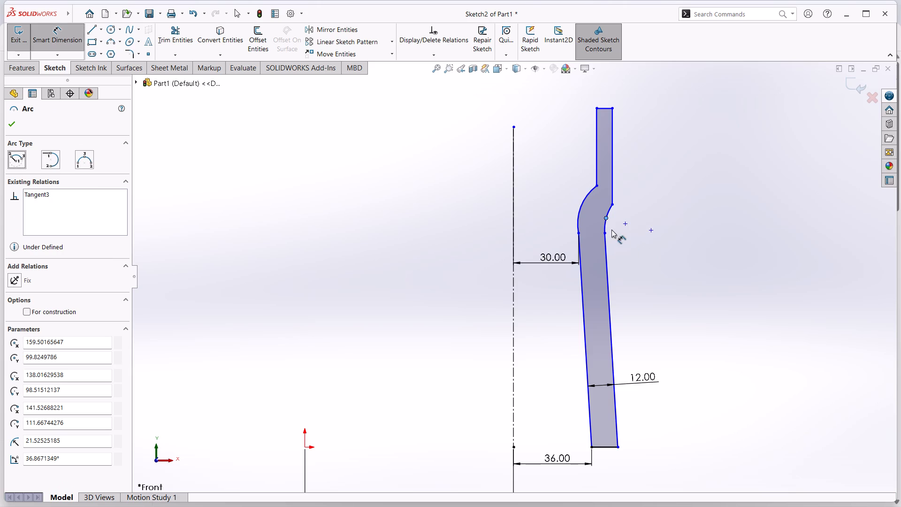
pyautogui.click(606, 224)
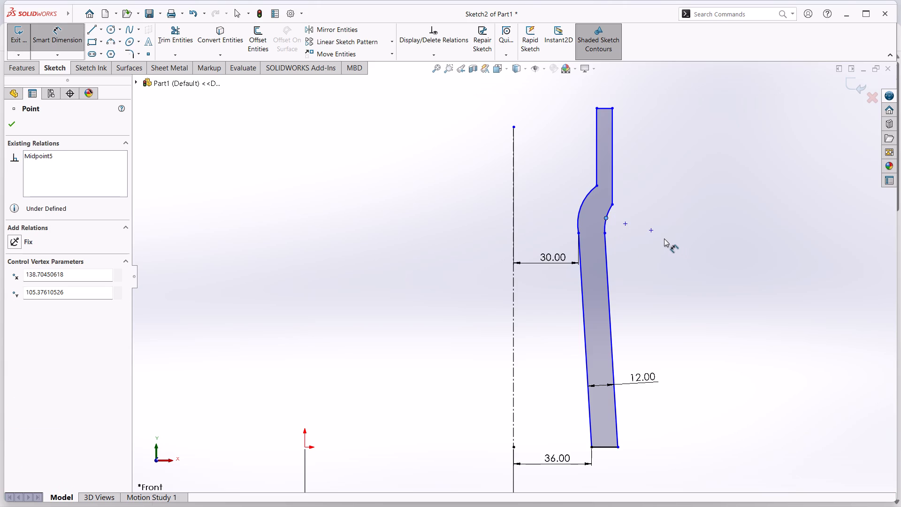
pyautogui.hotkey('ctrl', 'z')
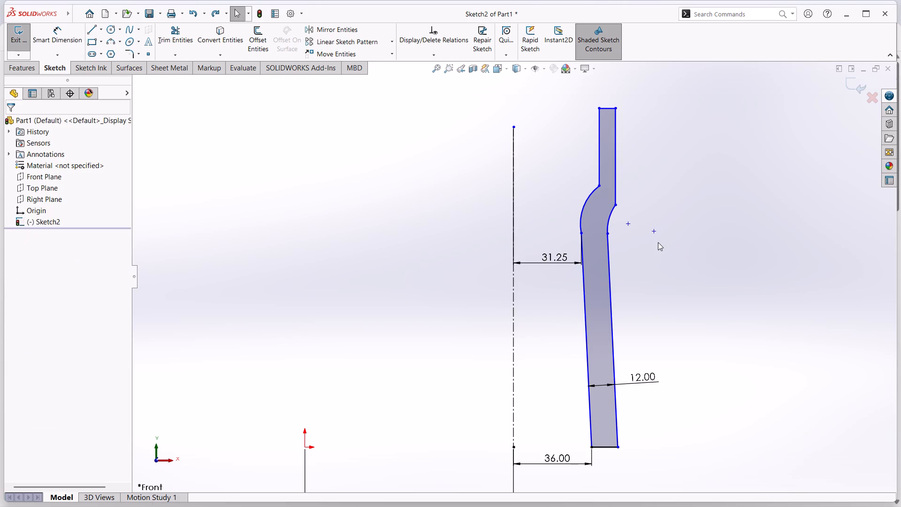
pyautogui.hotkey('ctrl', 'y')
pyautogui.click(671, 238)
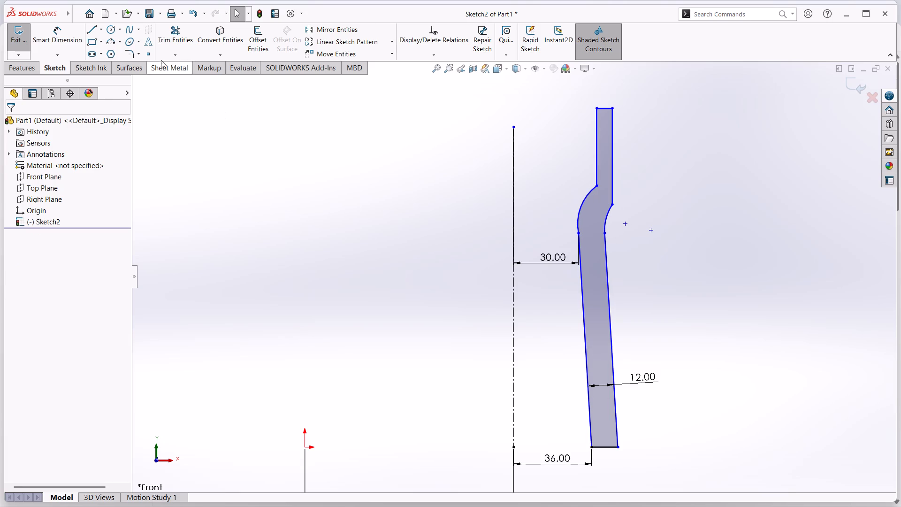
# Dimension the radius of the outer arc as 12 mm.
pyautogui.click(70, 38)
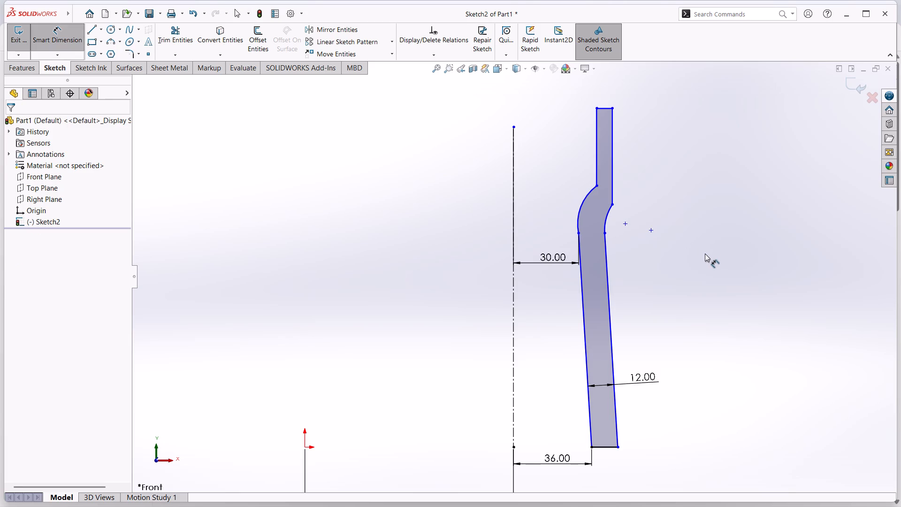
pyautogui.click(608, 213)
pyautogui.click(674, 243)
pyautogui.press('1')
pyautogui.press('2')
pyautogui.press('Return')
pyautogui.press('.')
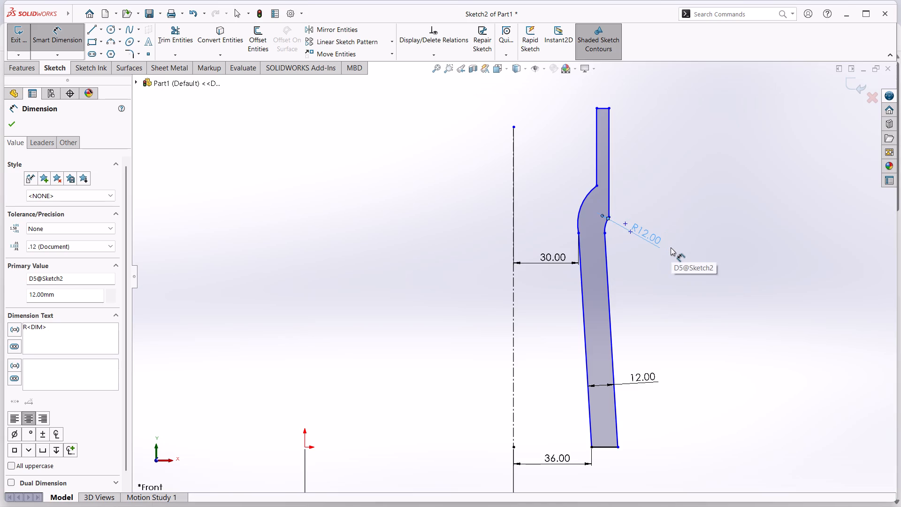
# Dimension the vertical distance from the base line's outer end to the outer arc's upper end, try 408-192 (216 mm), and undo that value.
pyautogui.click(610, 218)
pyautogui.click(618, 445)
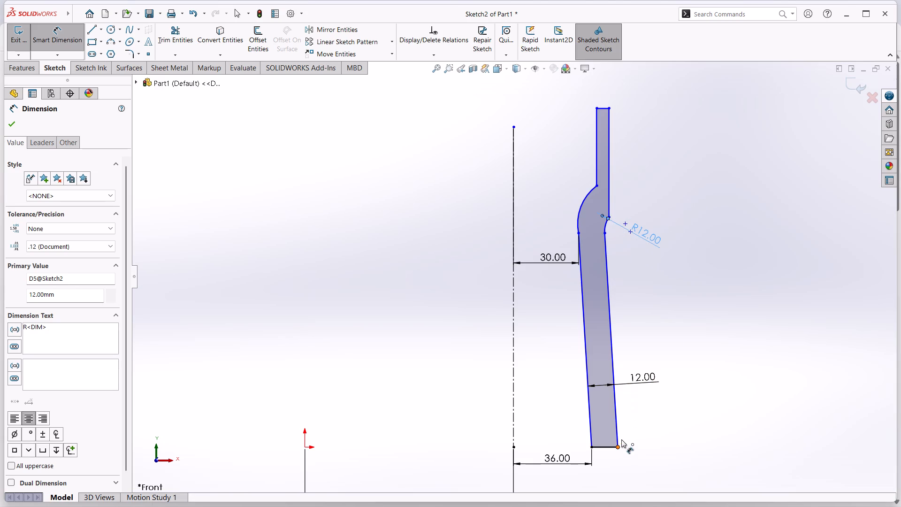
pyautogui.click(610, 216)
pyautogui.click(751, 338)
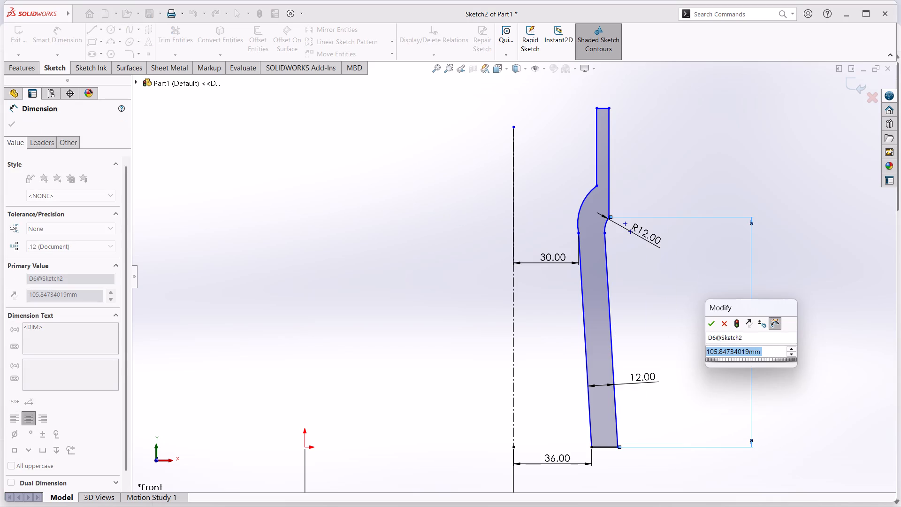
pyautogui.write('408-')
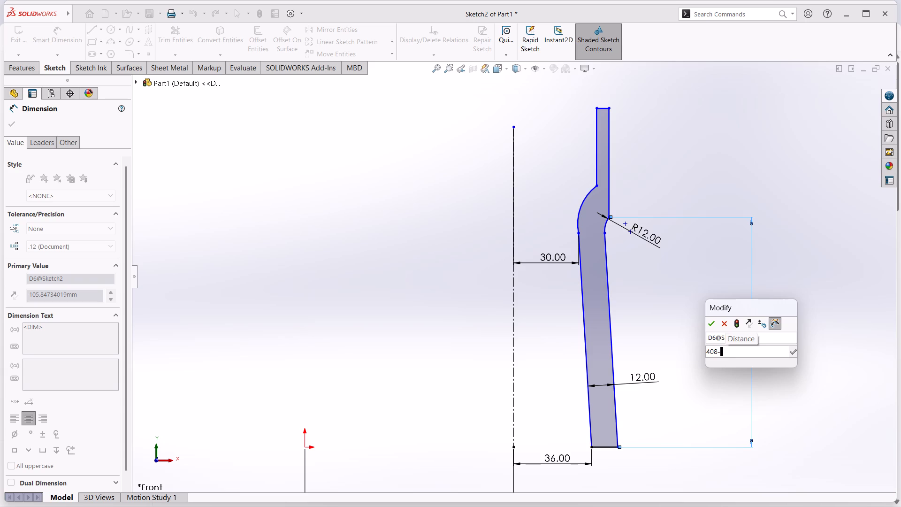
pyautogui.write('192')
pyautogui.press('Return')
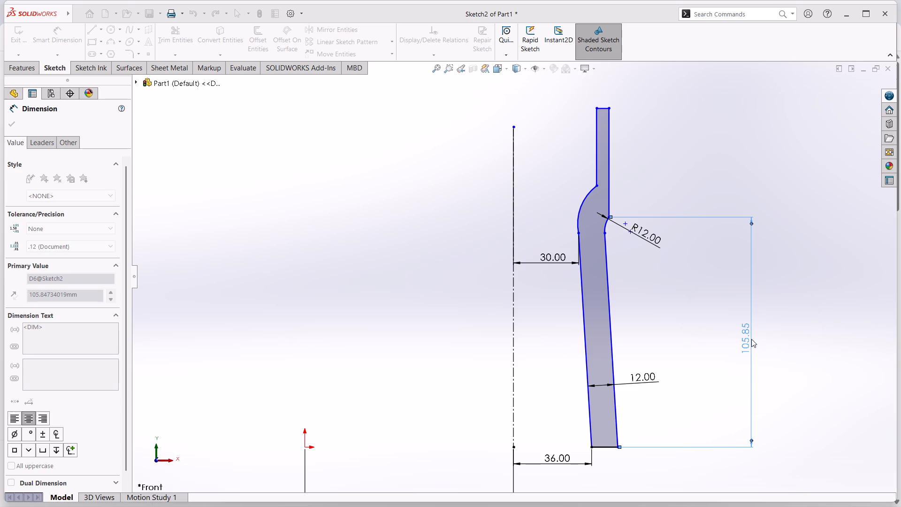
pyautogui.scroll(2, 741, 320)
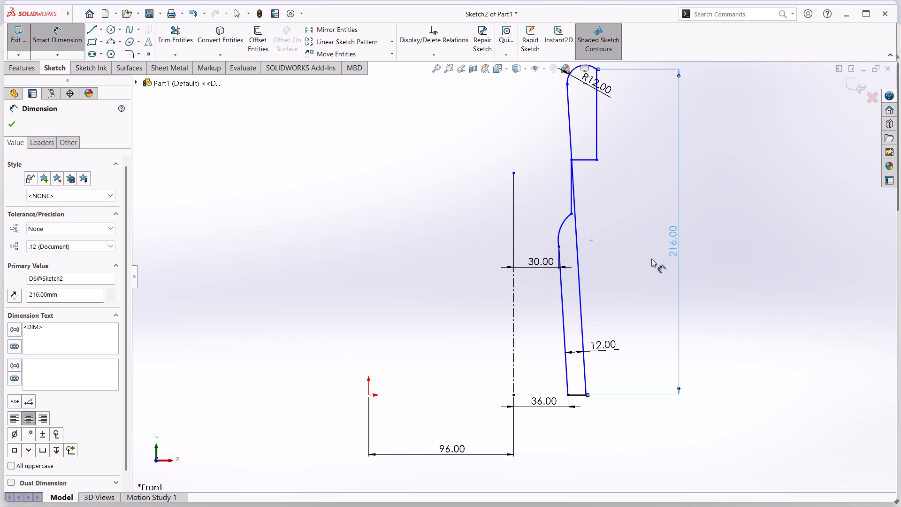
pyautogui.hotkey('ctrl', 'z')
pyautogui.click(747, 293)
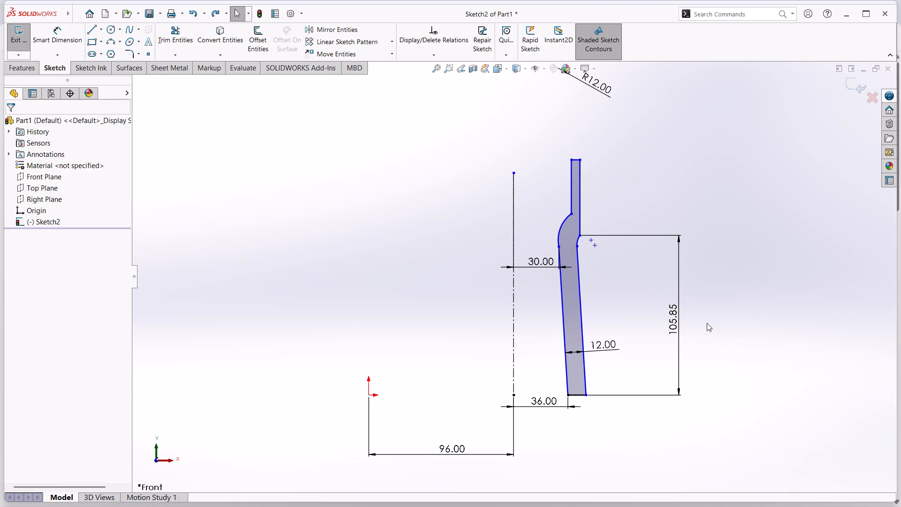
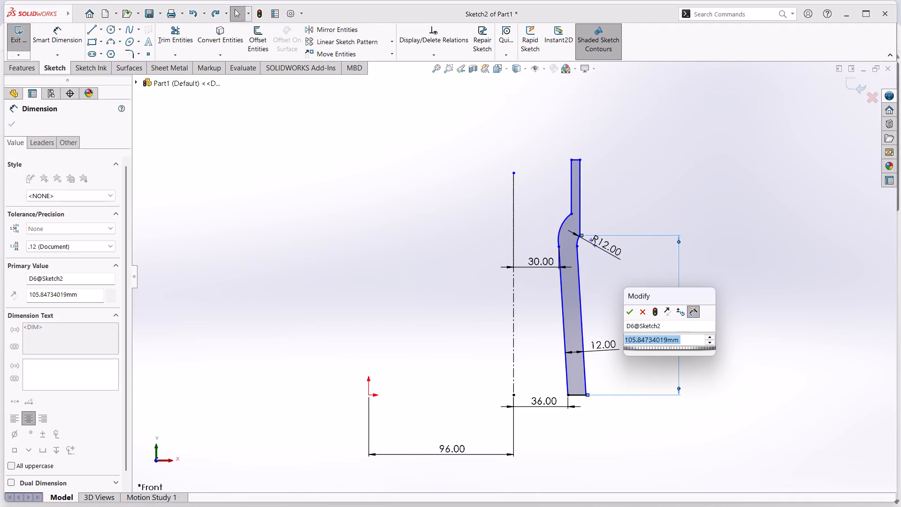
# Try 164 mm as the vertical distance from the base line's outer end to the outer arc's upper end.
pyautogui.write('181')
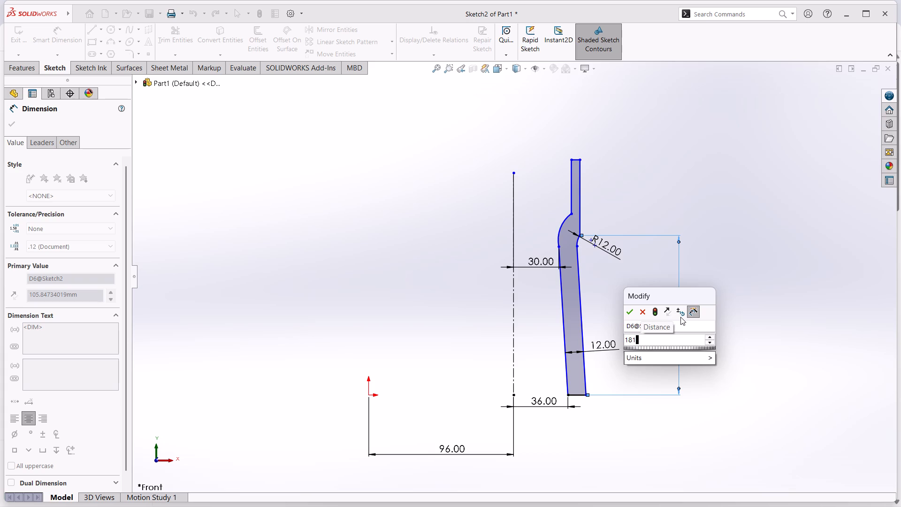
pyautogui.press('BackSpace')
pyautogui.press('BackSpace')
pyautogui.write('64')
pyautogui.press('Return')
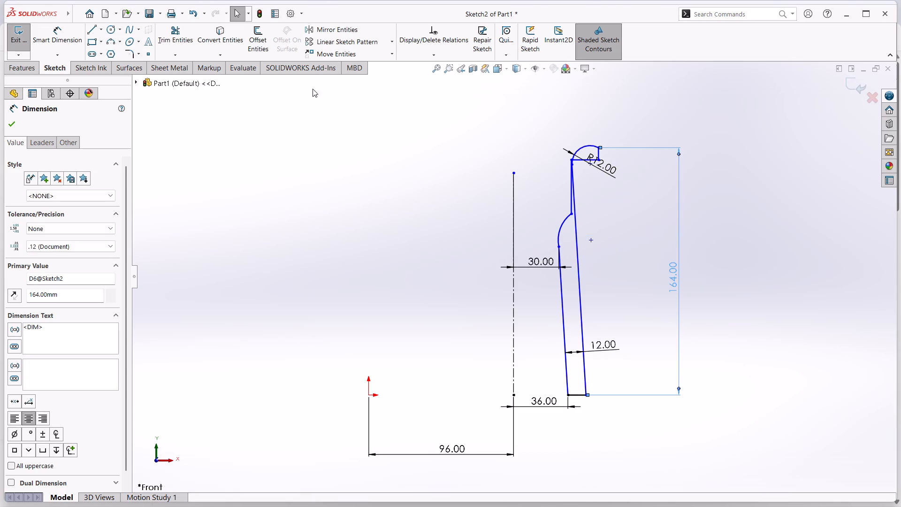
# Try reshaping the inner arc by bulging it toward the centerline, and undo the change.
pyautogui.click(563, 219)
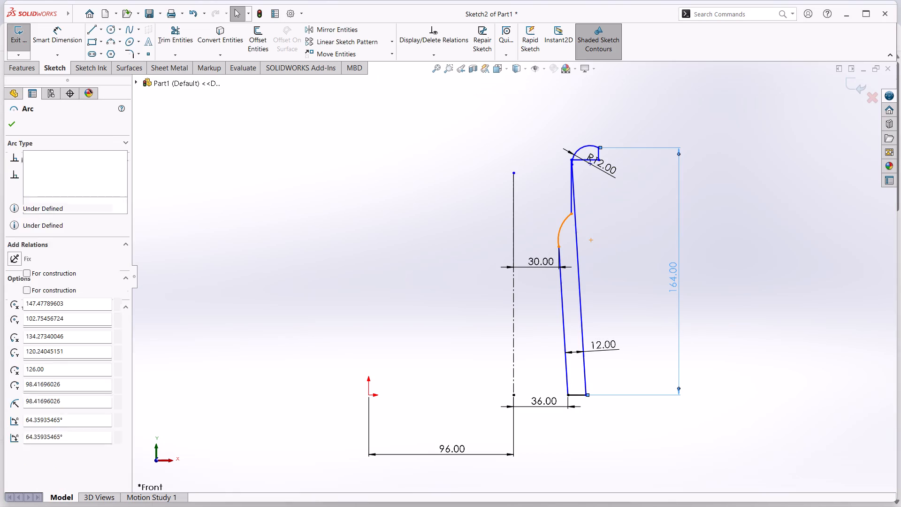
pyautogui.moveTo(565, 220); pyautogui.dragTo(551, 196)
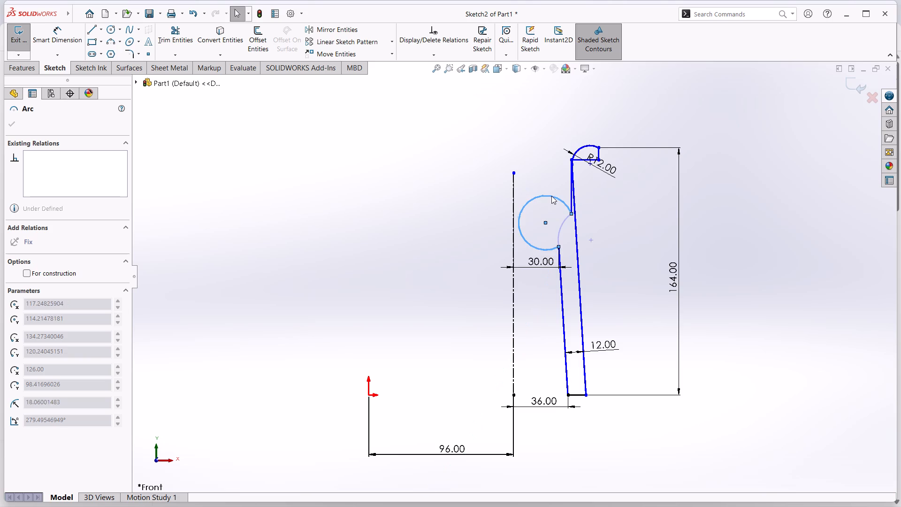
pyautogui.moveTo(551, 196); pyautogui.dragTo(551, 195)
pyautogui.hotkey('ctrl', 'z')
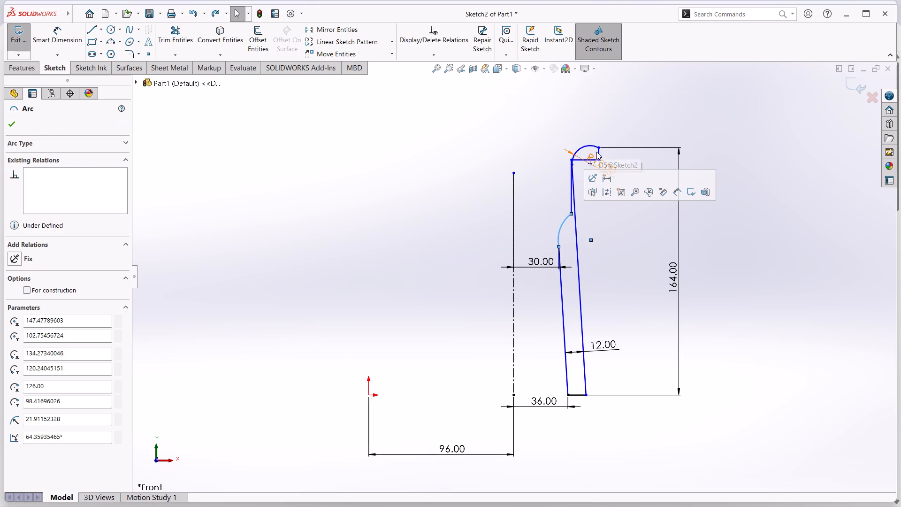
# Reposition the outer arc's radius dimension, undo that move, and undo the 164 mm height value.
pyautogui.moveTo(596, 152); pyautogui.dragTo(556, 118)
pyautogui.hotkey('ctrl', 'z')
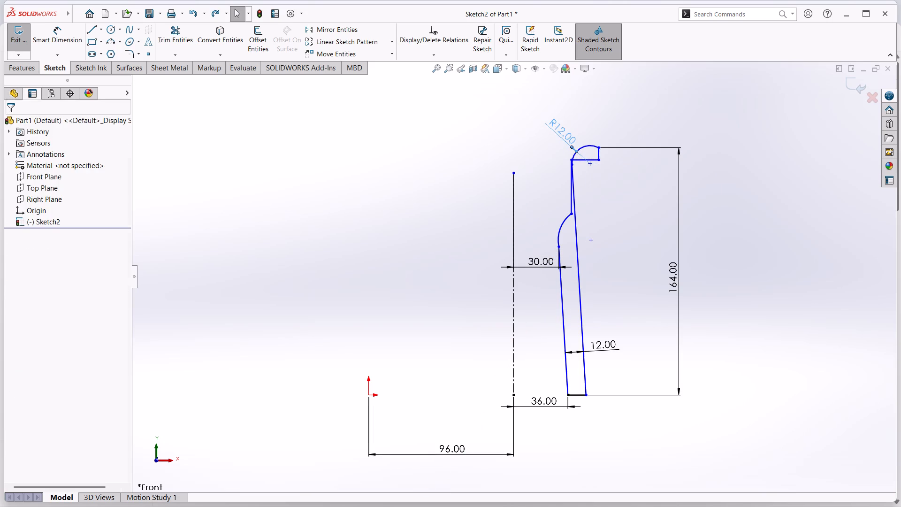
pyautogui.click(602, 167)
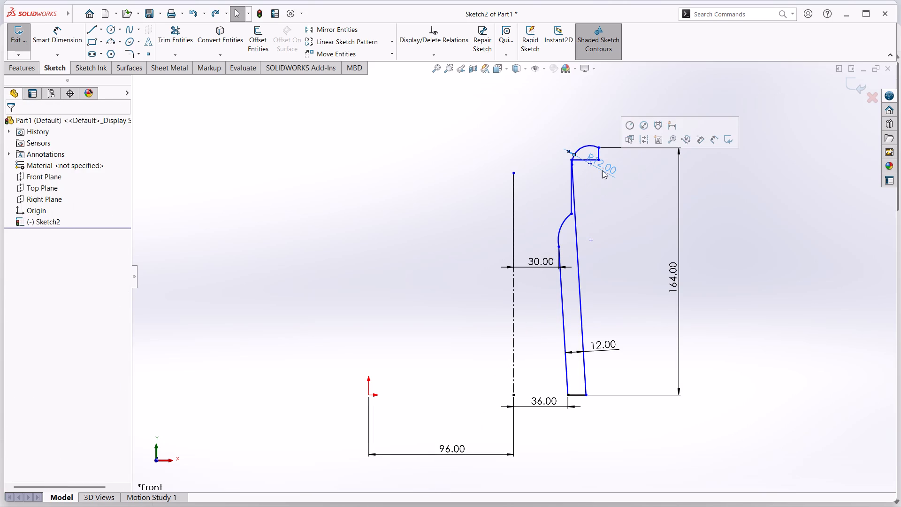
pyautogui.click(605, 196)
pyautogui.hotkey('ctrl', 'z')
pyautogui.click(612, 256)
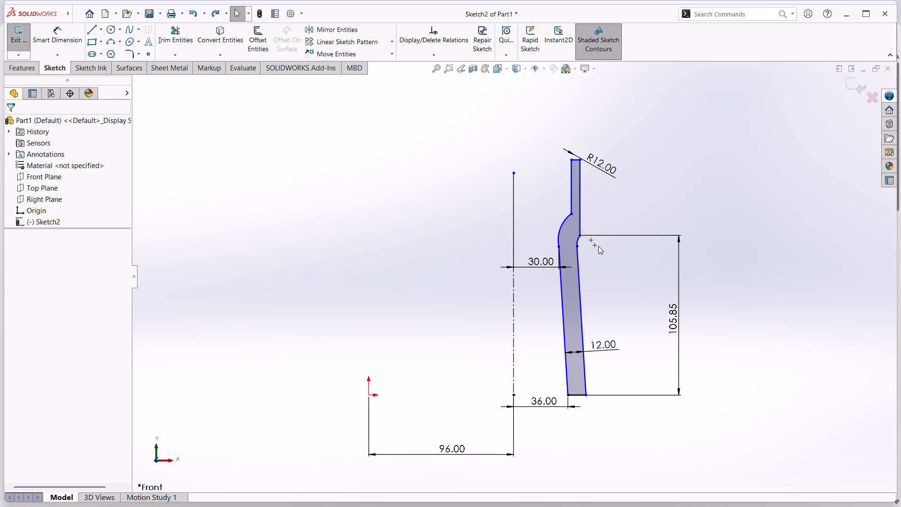
# Move the outer arc's upper end away from the centerline and delete the arc's 12 mm radius dimension.
pyautogui.scroll(-4, 562, 187)
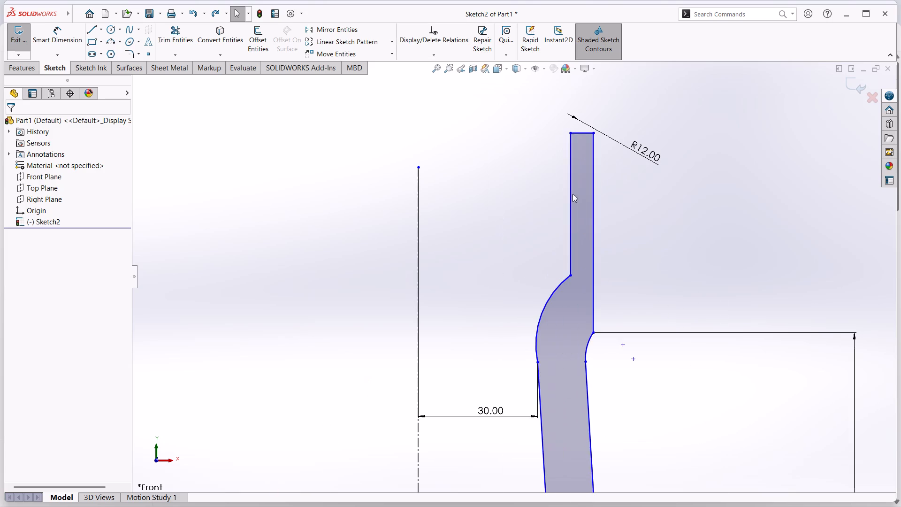
pyautogui.moveTo(595, 333); pyautogui.dragTo(604, 255)
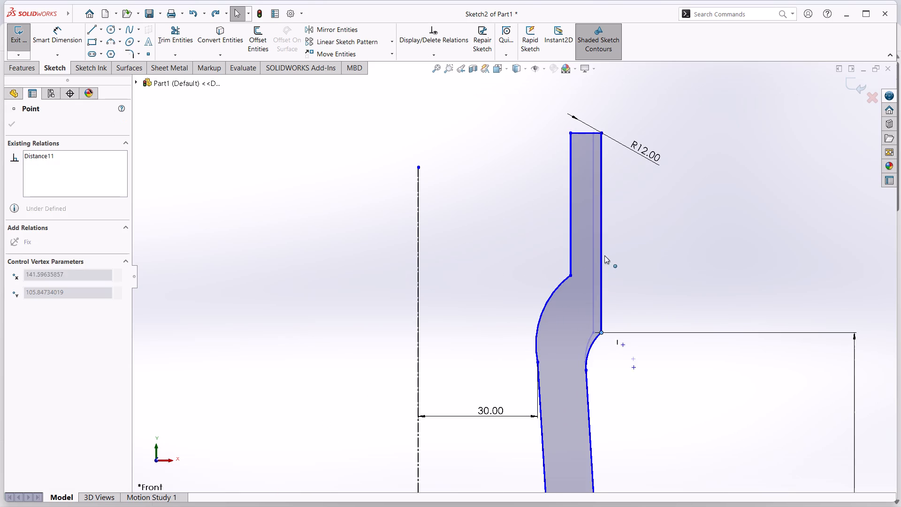
pyautogui.moveTo(604, 255); pyautogui.dragTo(608, 230)
pyautogui.moveTo(596, 341); pyautogui.dragTo(598, 354)
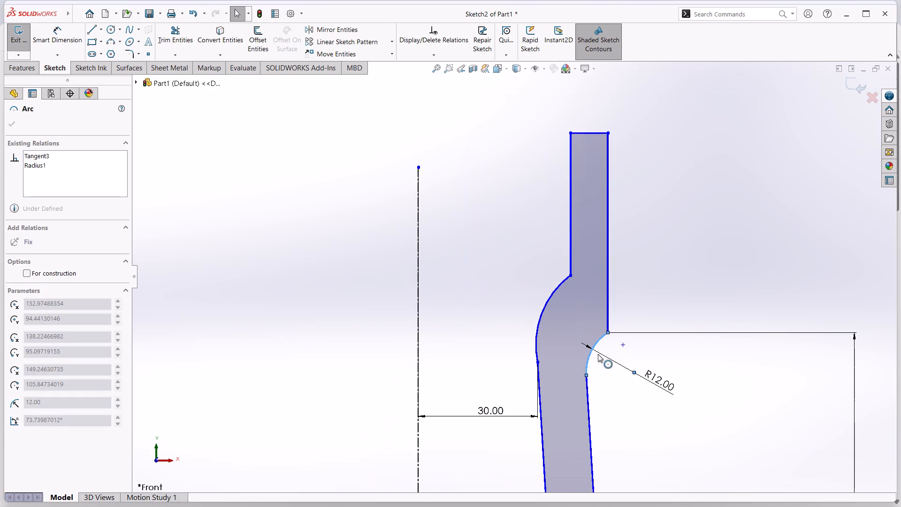
pyautogui.moveTo(598, 354); pyautogui.dragTo(598, 358)
pyautogui.click(656, 380)
pyautogui.press('Delete')
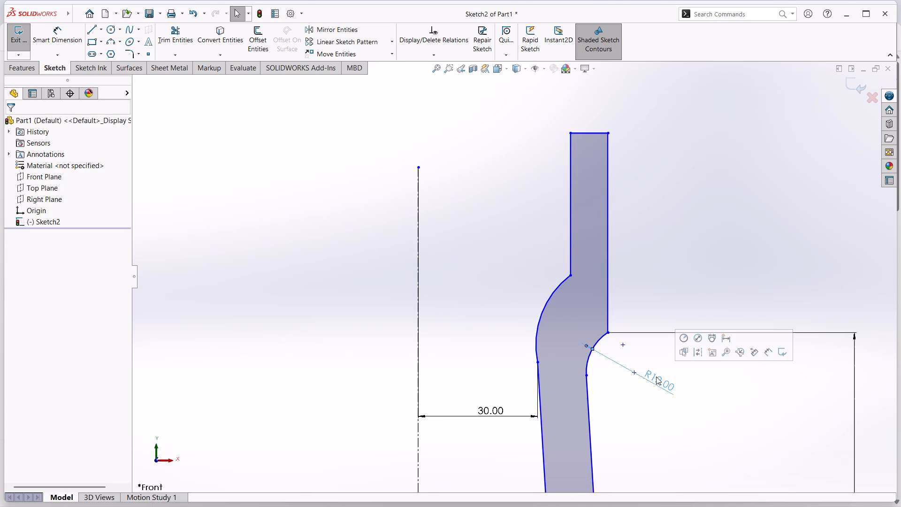
# Move the outer arc's upper end farther outward and delete its vertical dimension from the base line.
pyautogui.moveTo(608, 332); pyautogui.dragTo(611, 278)
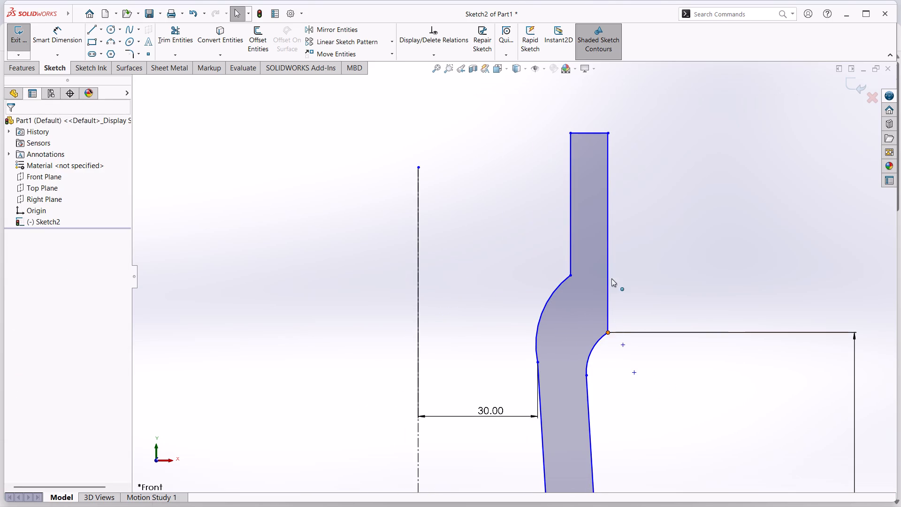
pyautogui.moveTo(611, 278); pyautogui.dragTo(617, 233)
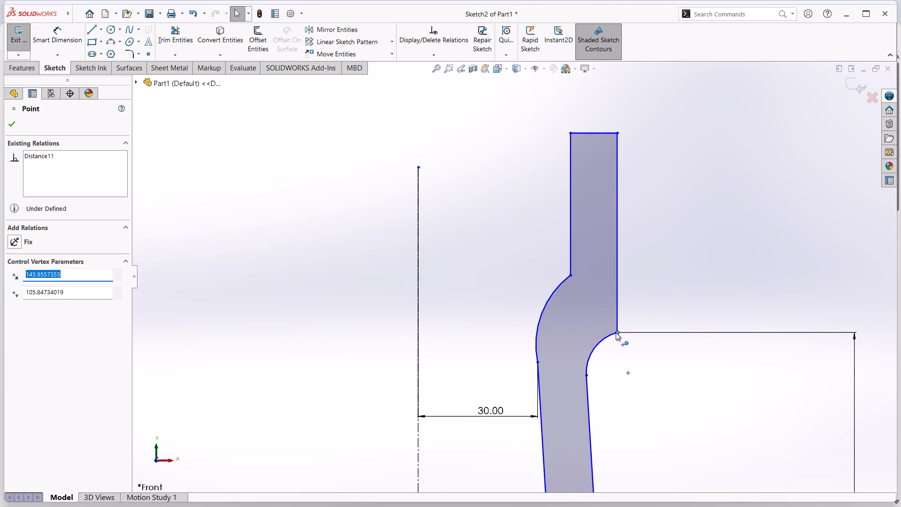
pyautogui.moveTo(616, 332); pyautogui.dragTo(618, 266)
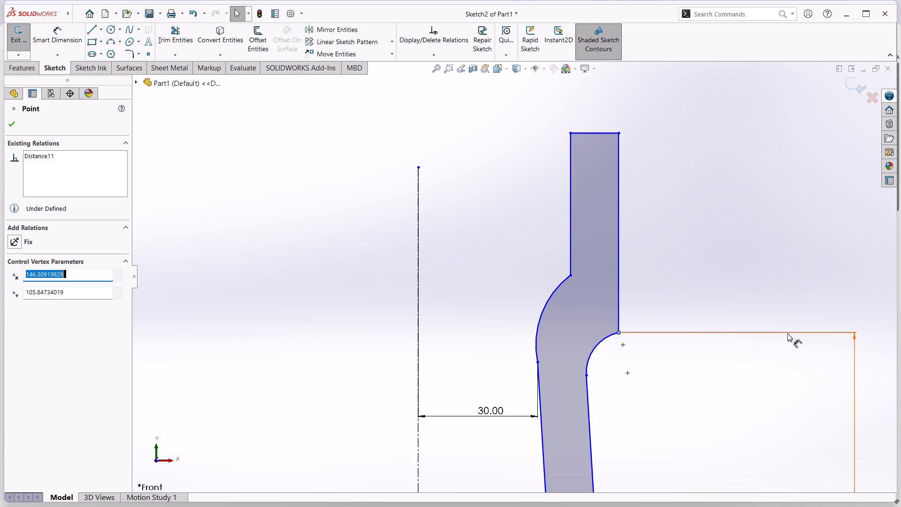
pyautogui.click(787, 333)
pyautogui.press('Delete')
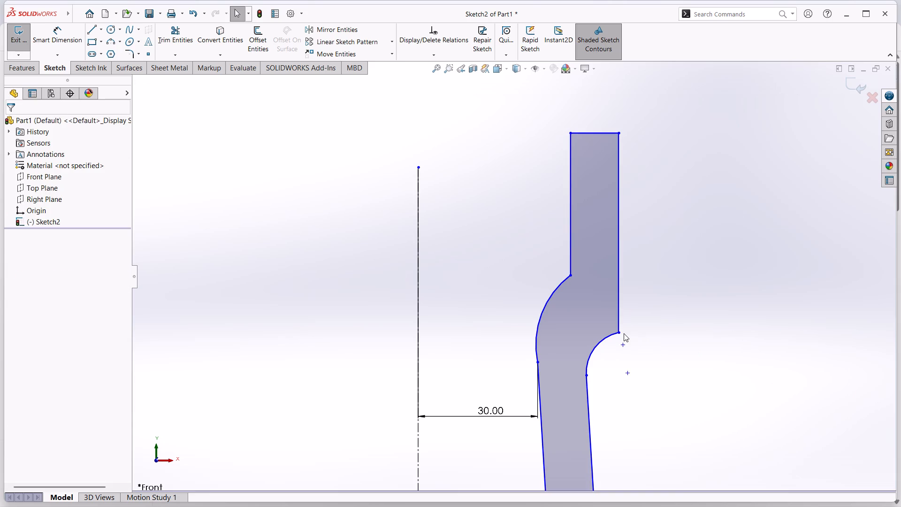
# Raise both arcs' upper ends, the outer to about Y 141.6 mm, and the inner leaning line's upper end to about Y 128.4 mm.
pyautogui.moveTo(619, 332); pyautogui.dragTo(625, 190)
pyautogui.moveTo(570, 276); pyautogui.dragTo(586, 213)
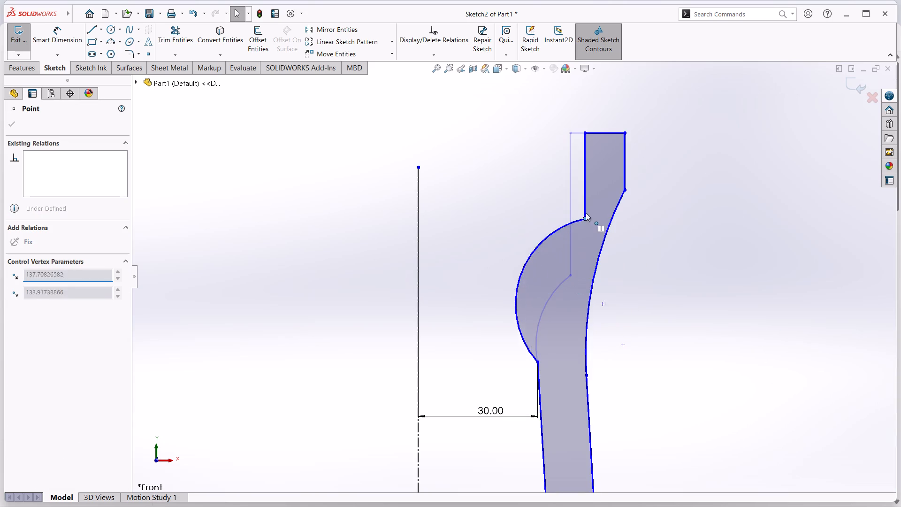
pyautogui.moveTo(586, 213); pyautogui.dragTo(608, 185)
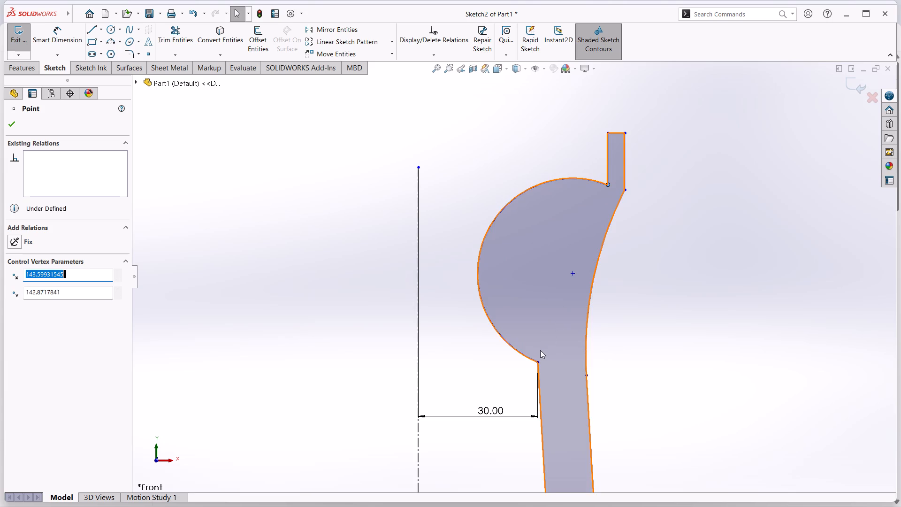
pyautogui.moveTo(537, 360); pyautogui.dragTo(589, 237)
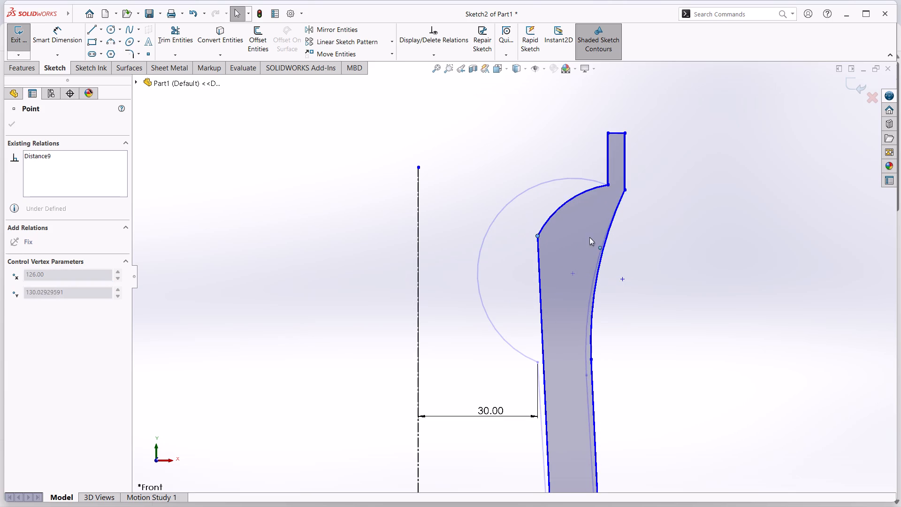
pyautogui.moveTo(589, 237); pyautogui.dragTo(623, 243)
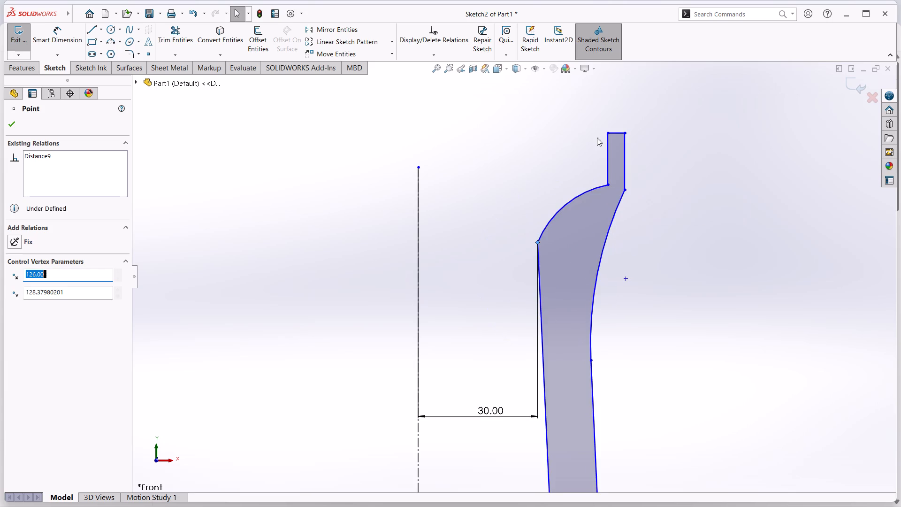
# Adjust the neck's inner vertical line, placing its lower end at about X 143.5 mm, Y 146.4 mm.
pyautogui.moveTo(607, 158); pyautogui.dragTo(569, 150)
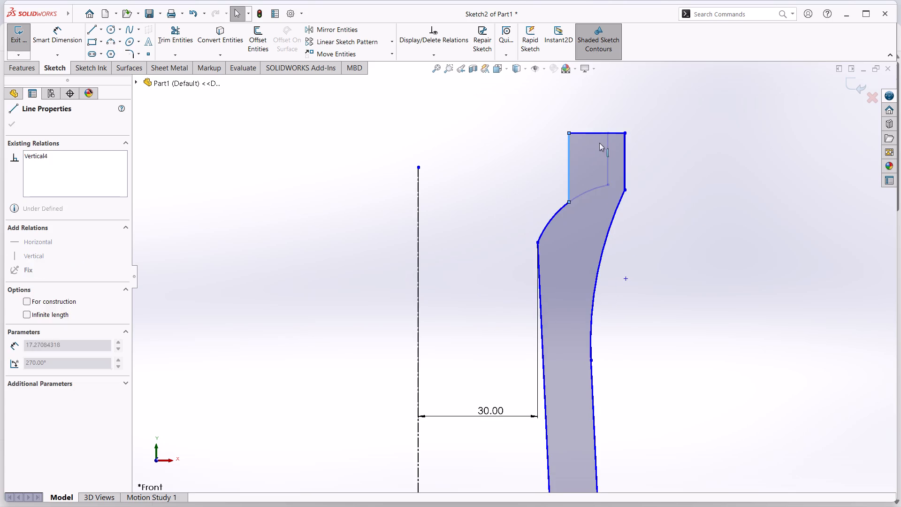
pyautogui.moveTo(569, 202); pyautogui.dragTo(583, 168)
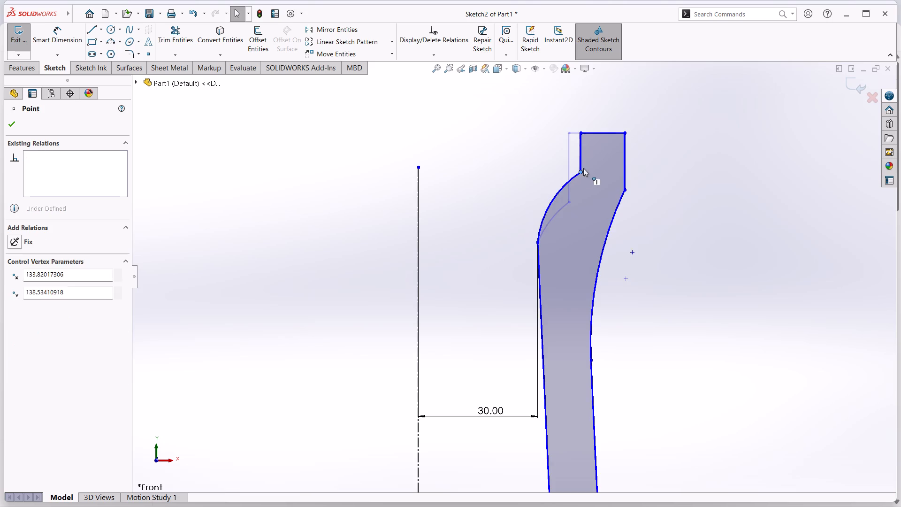
pyautogui.moveTo(583, 168); pyautogui.dragTo(607, 171)
# Dimension the vertical distance from the base line's outer end to the outer arc's upper end as 164 mm.
pyautogui.scroll(2, 650, 292)
pyautogui.scroll(-1, 574, 355)
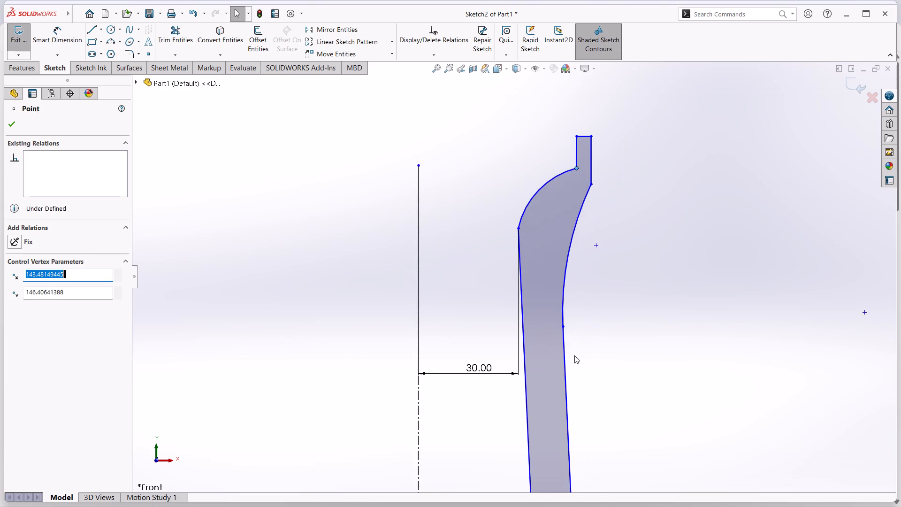
pyautogui.scroll(5, 573, 356)
pyautogui.scroll(-2, 564, 392)
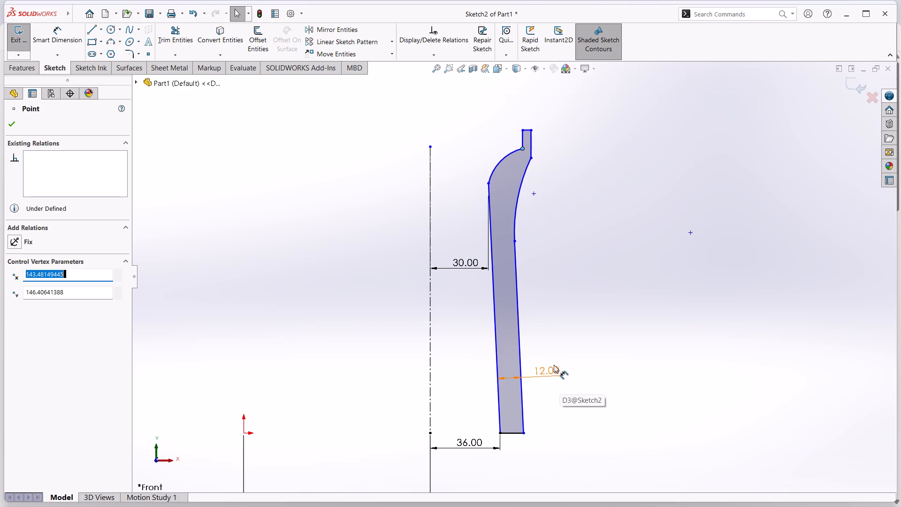
pyautogui.click(534, 159)
pyautogui.click(65, 31)
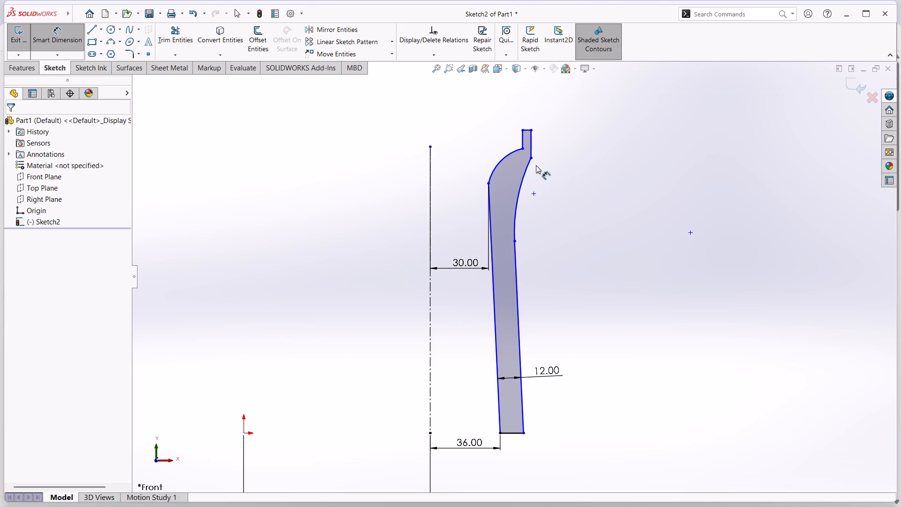
pyautogui.click(533, 157)
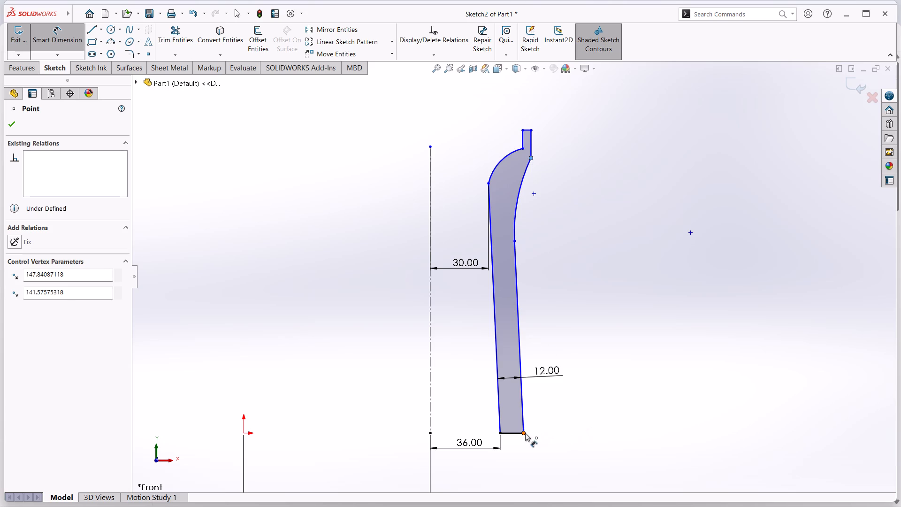
pyautogui.click(525, 433)
pyautogui.click(628, 307)
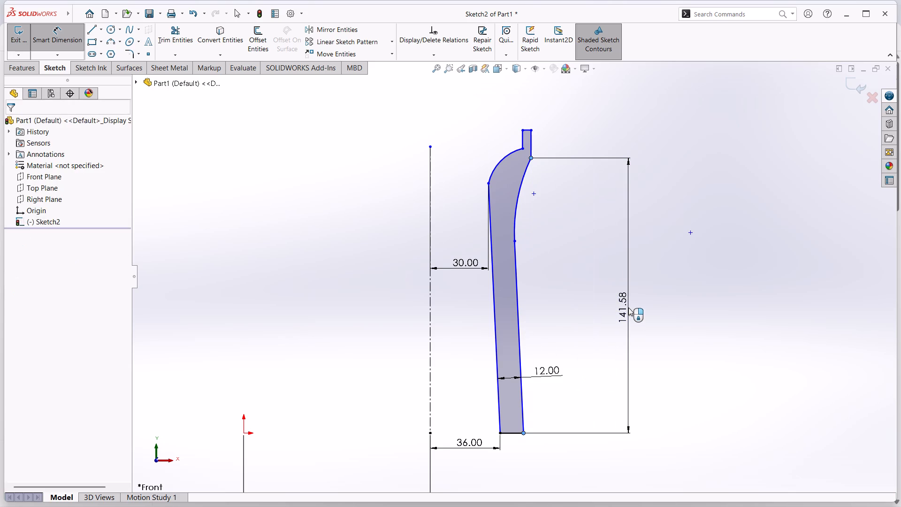
pyautogui.press('1')
pyautogui.press('6')
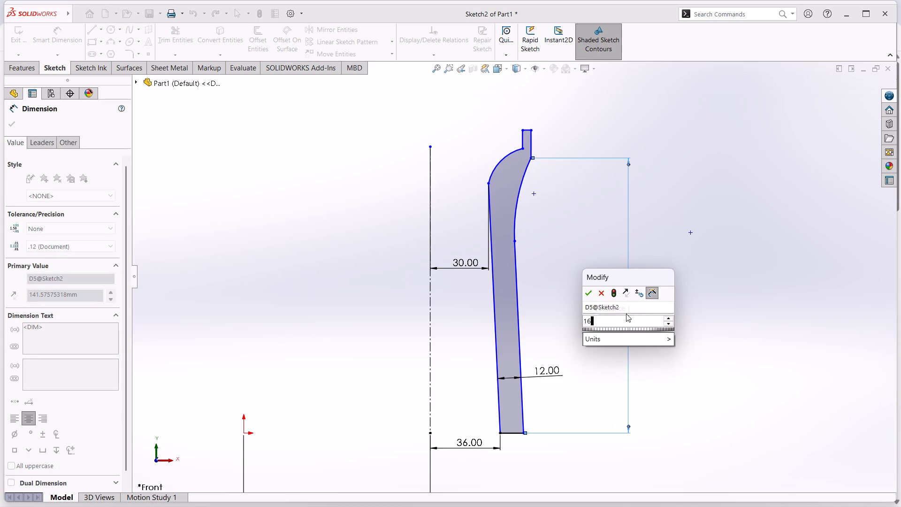
pyautogui.press('4')
pyautogui.press('Return')
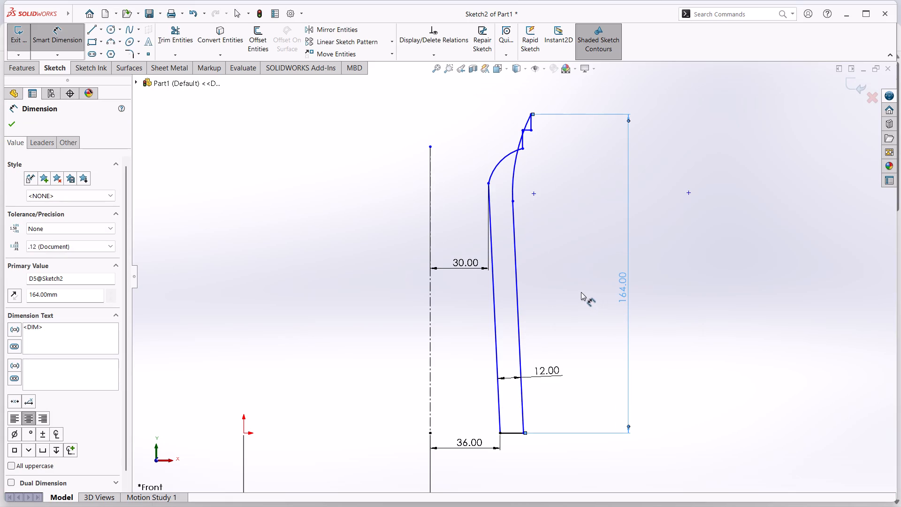
pyautogui.click(55, 46)
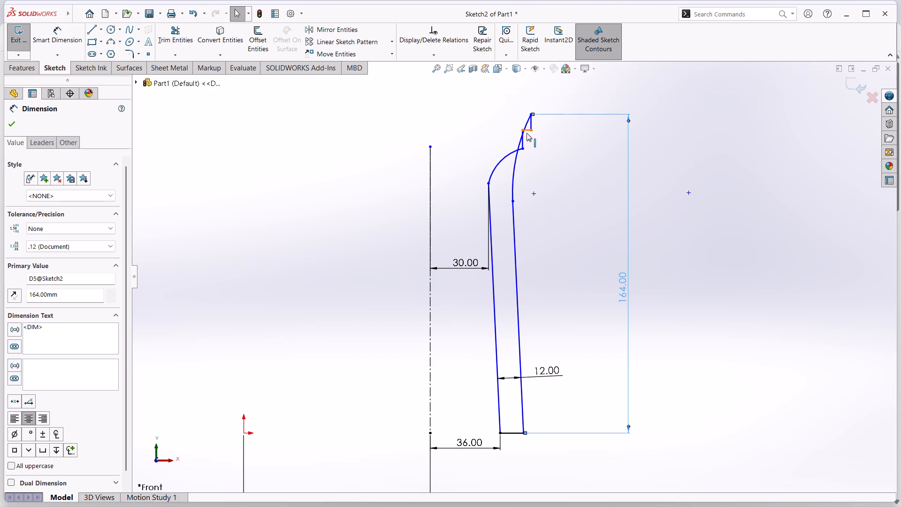
# Raise the neck's top edge and move its inner line's lower end to about X 135.7 mm, Y 159.8 mm.
pyautogui.moveTo(527, 131); pyautogui.dragTo(516, 97)
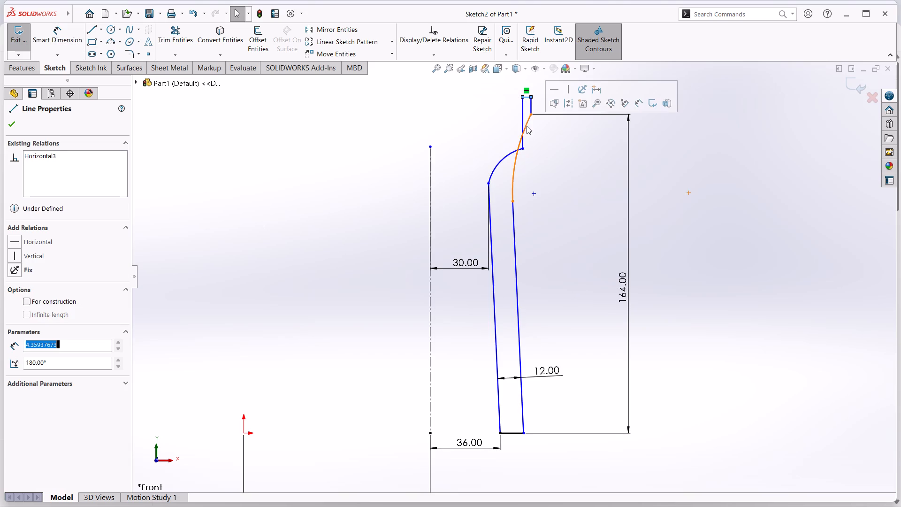
pyautogui.moveTo(521, 113); pyautogui.dragTo(501, 104)
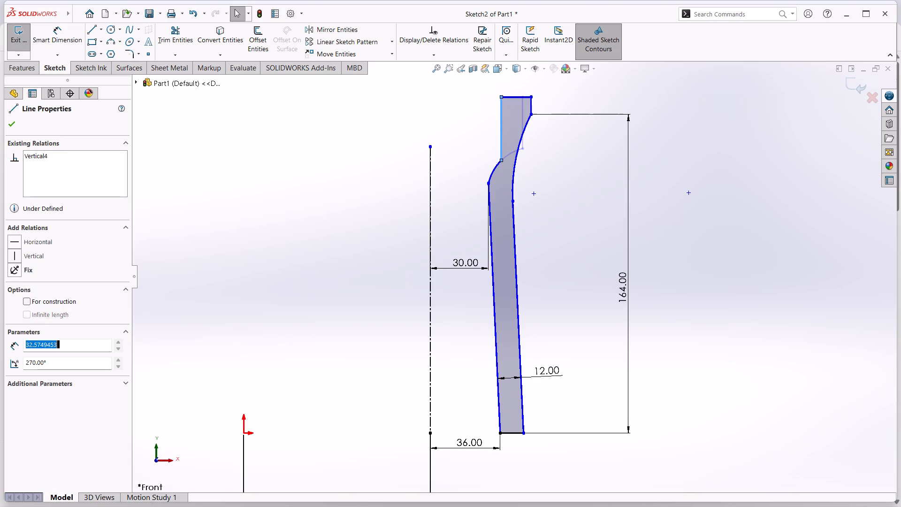
pyautogui.moveTo(500, 160); pyautogui.dragTo(512, 117)
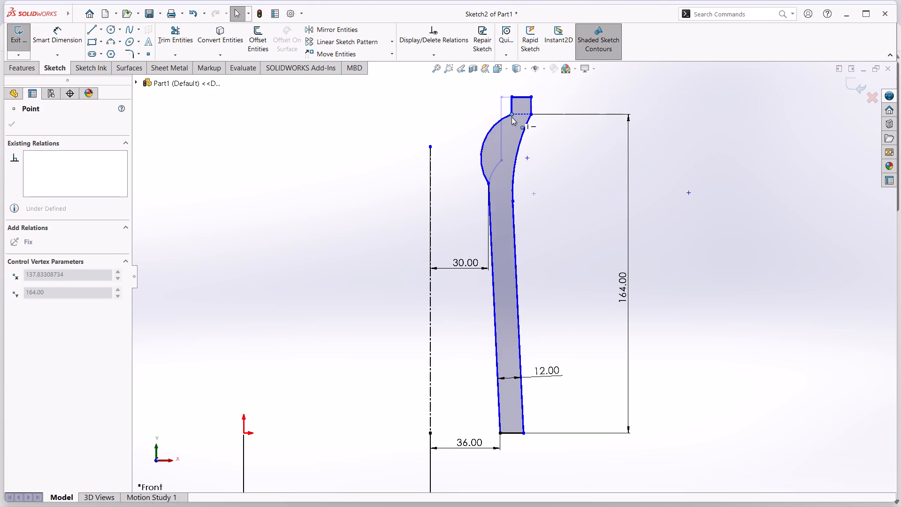
pyautogui.moveTo(512, 117); pyautogui.dragTo(507, 123)
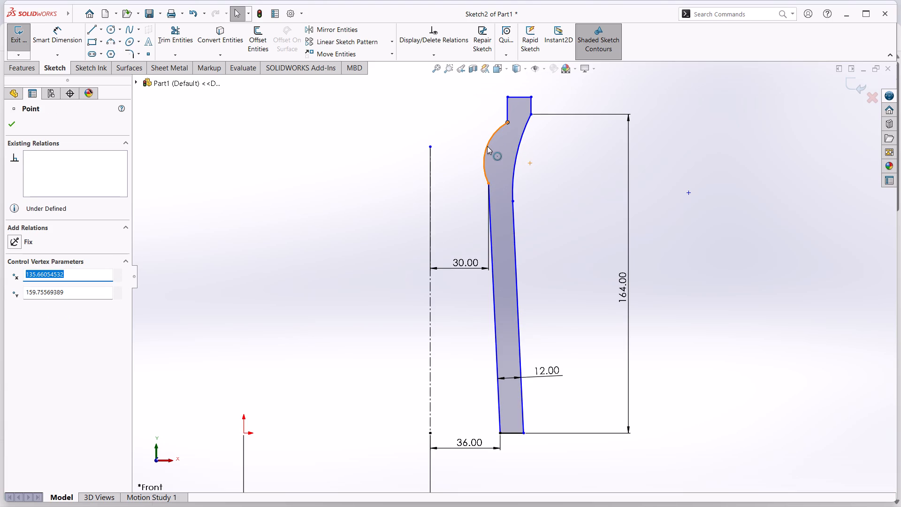
# Delete the inner arc between the leaning line and the neck.
pyautogui.click(487, 146)
pyautogui.press('Delete')
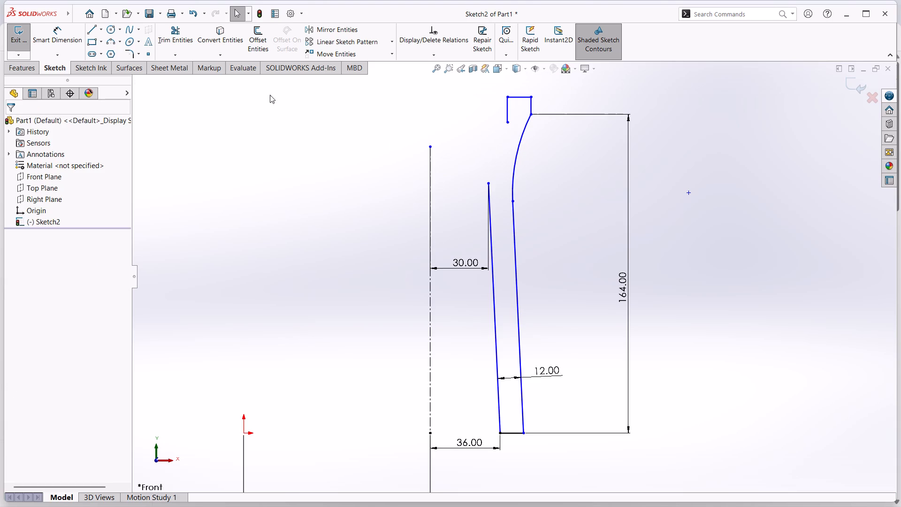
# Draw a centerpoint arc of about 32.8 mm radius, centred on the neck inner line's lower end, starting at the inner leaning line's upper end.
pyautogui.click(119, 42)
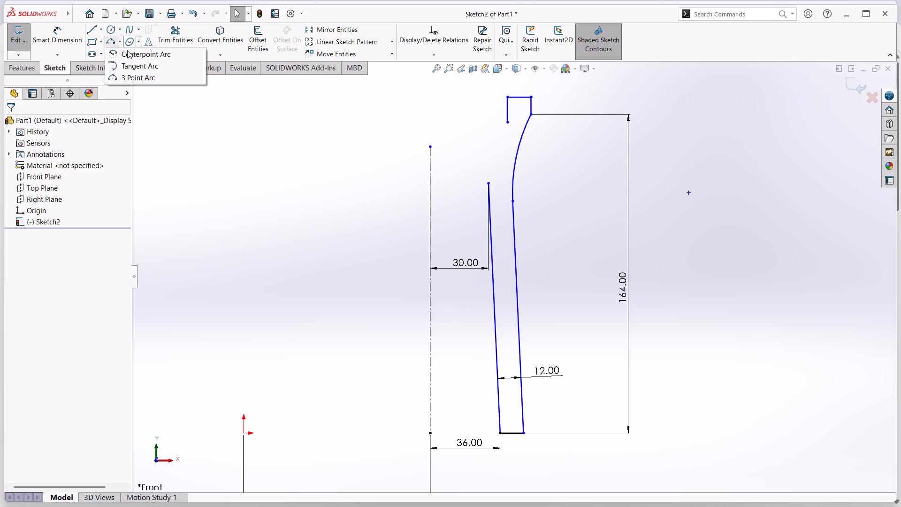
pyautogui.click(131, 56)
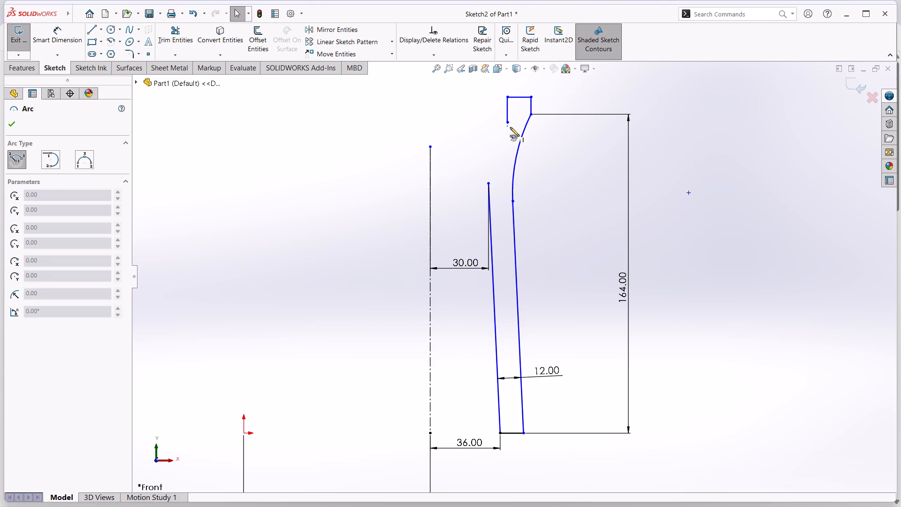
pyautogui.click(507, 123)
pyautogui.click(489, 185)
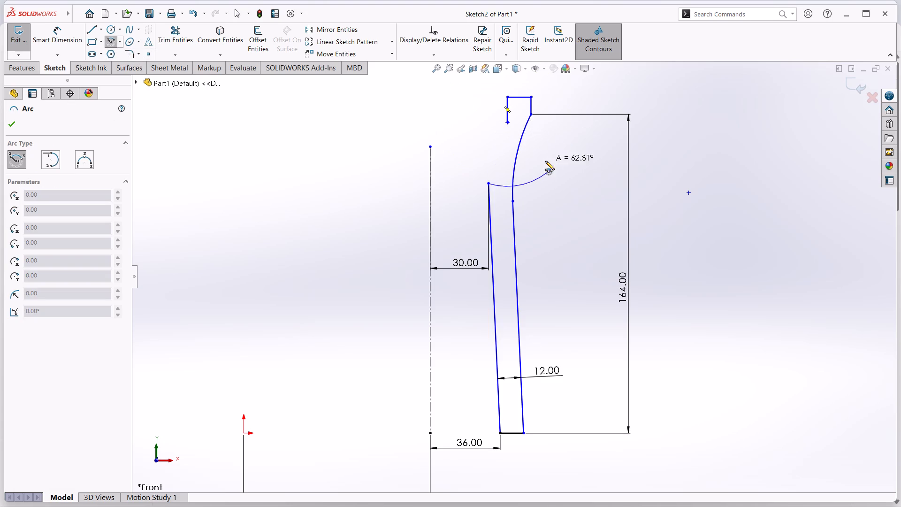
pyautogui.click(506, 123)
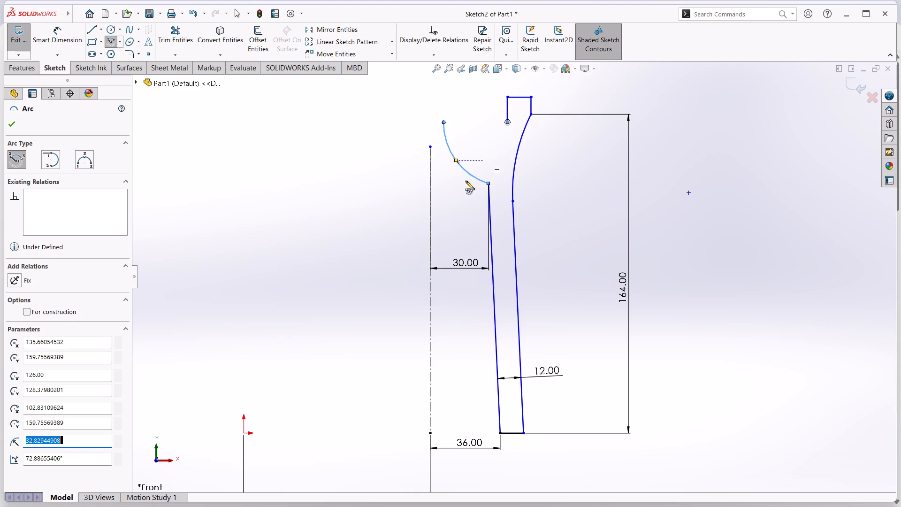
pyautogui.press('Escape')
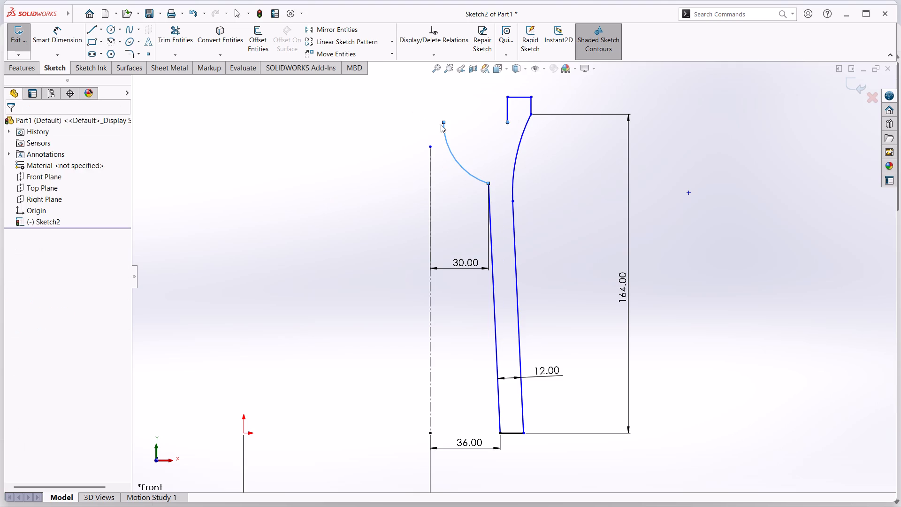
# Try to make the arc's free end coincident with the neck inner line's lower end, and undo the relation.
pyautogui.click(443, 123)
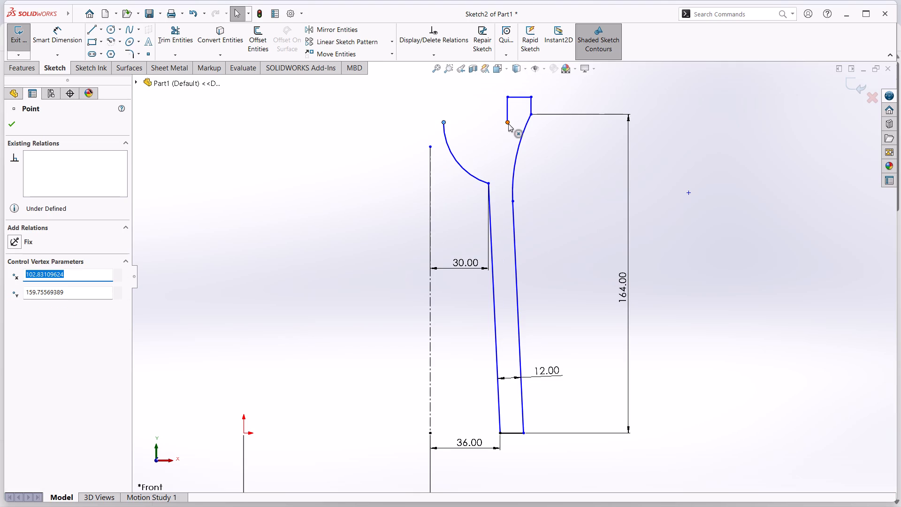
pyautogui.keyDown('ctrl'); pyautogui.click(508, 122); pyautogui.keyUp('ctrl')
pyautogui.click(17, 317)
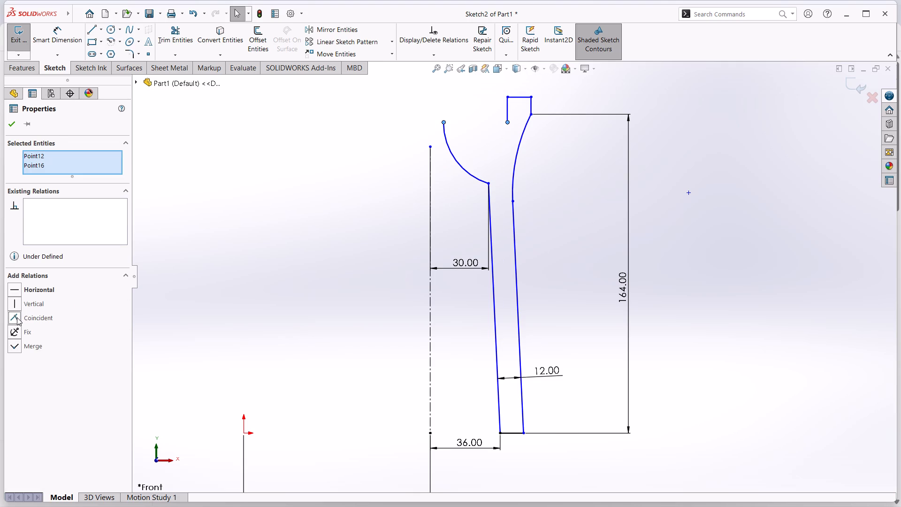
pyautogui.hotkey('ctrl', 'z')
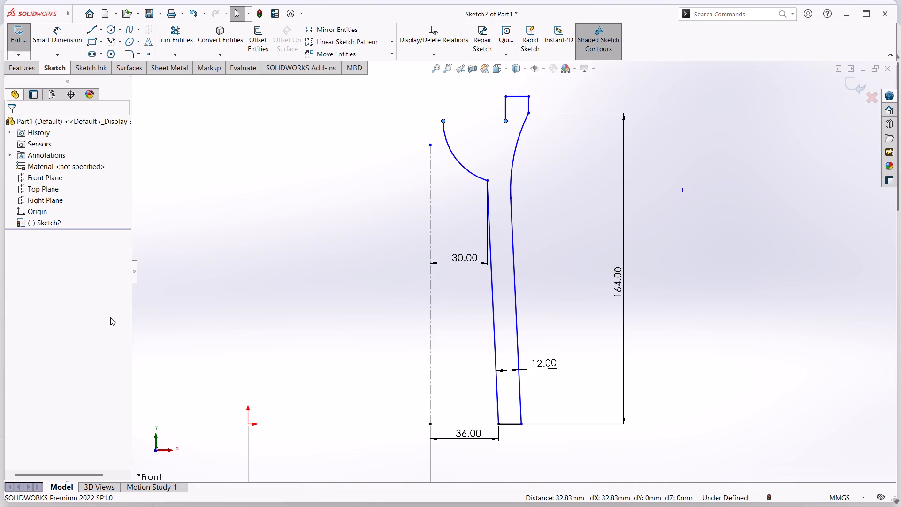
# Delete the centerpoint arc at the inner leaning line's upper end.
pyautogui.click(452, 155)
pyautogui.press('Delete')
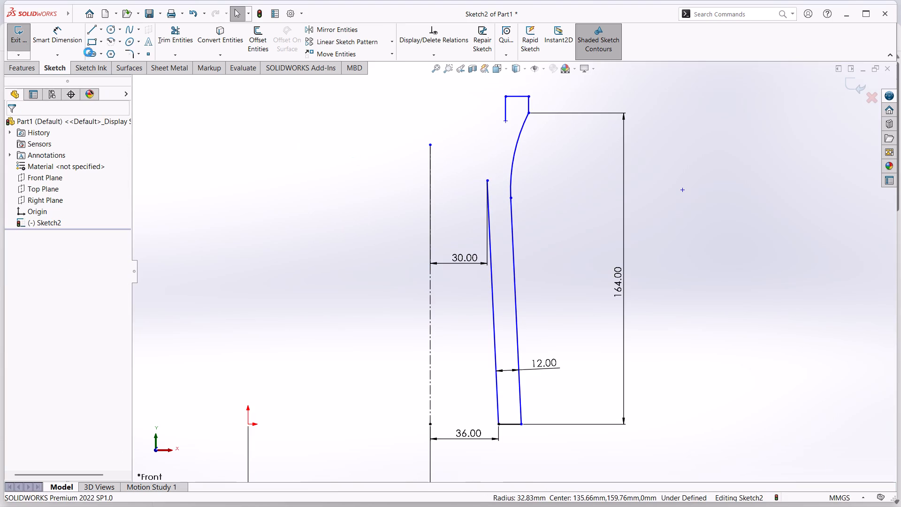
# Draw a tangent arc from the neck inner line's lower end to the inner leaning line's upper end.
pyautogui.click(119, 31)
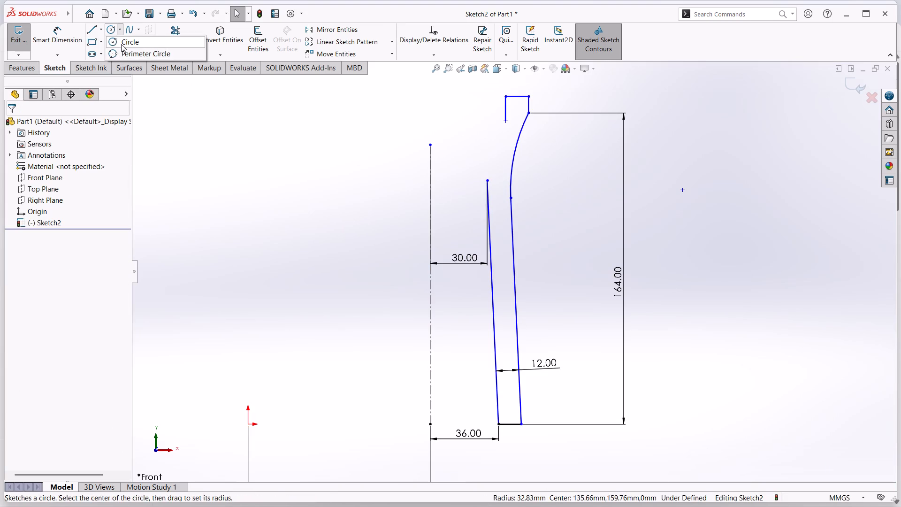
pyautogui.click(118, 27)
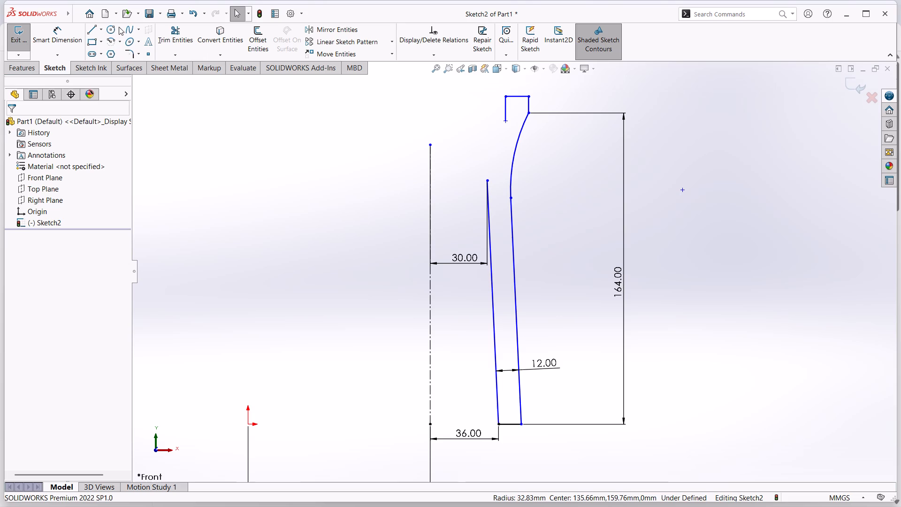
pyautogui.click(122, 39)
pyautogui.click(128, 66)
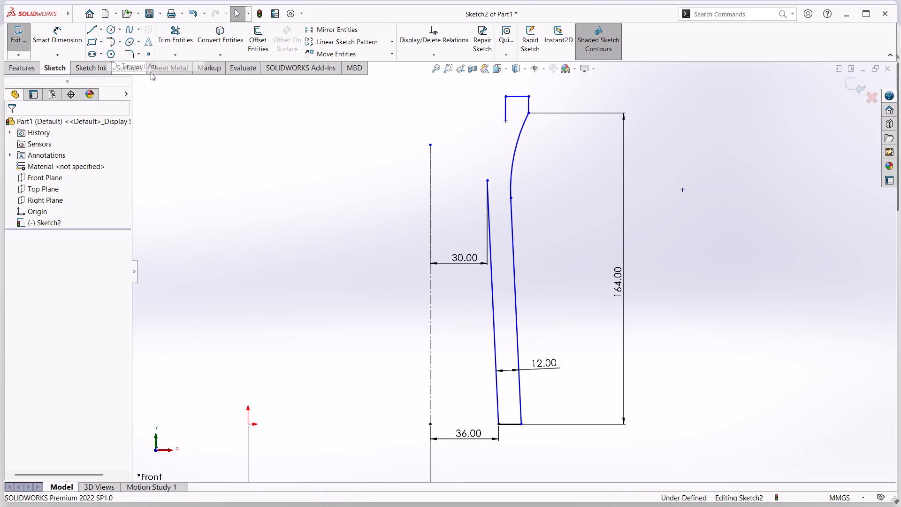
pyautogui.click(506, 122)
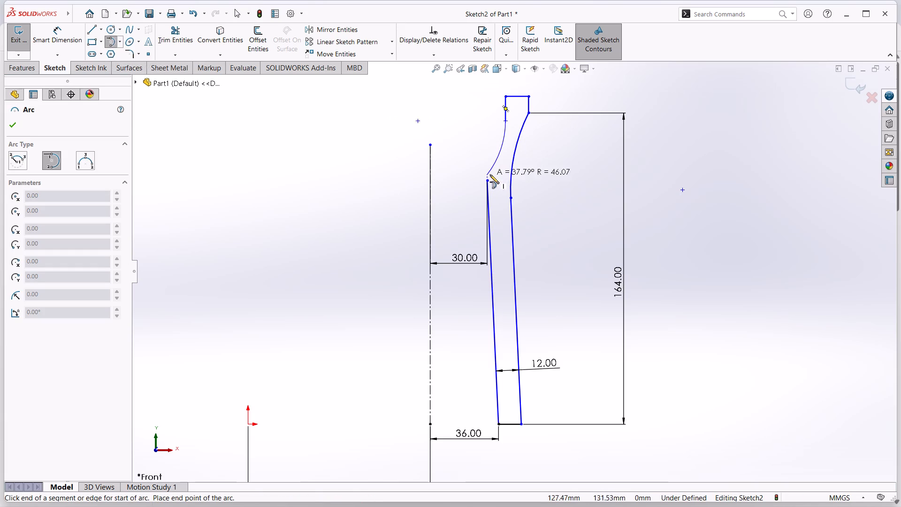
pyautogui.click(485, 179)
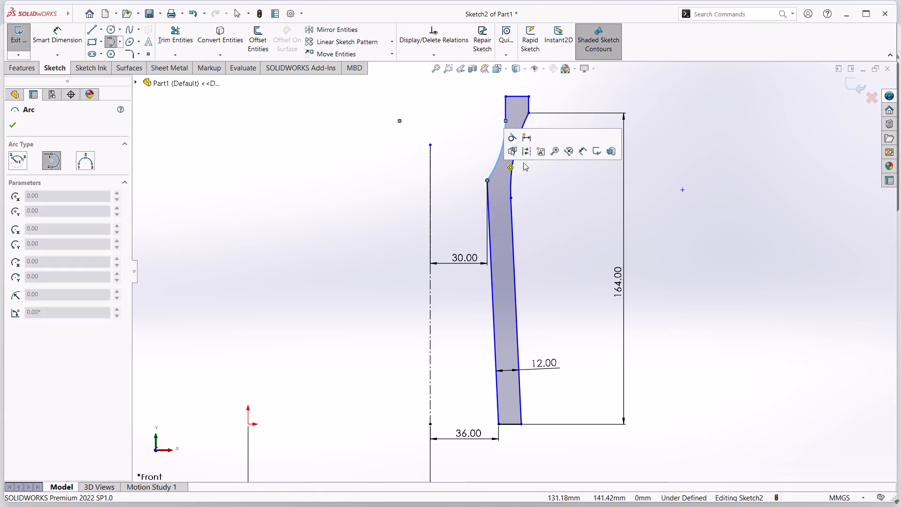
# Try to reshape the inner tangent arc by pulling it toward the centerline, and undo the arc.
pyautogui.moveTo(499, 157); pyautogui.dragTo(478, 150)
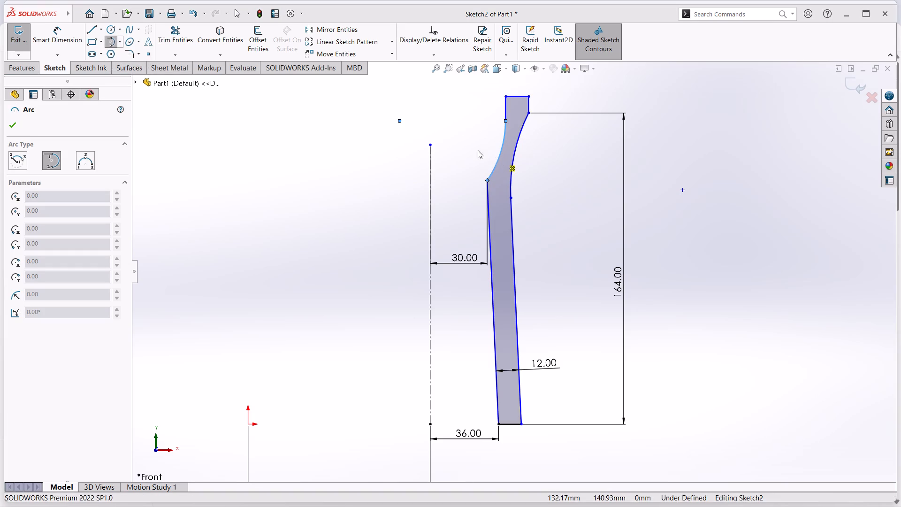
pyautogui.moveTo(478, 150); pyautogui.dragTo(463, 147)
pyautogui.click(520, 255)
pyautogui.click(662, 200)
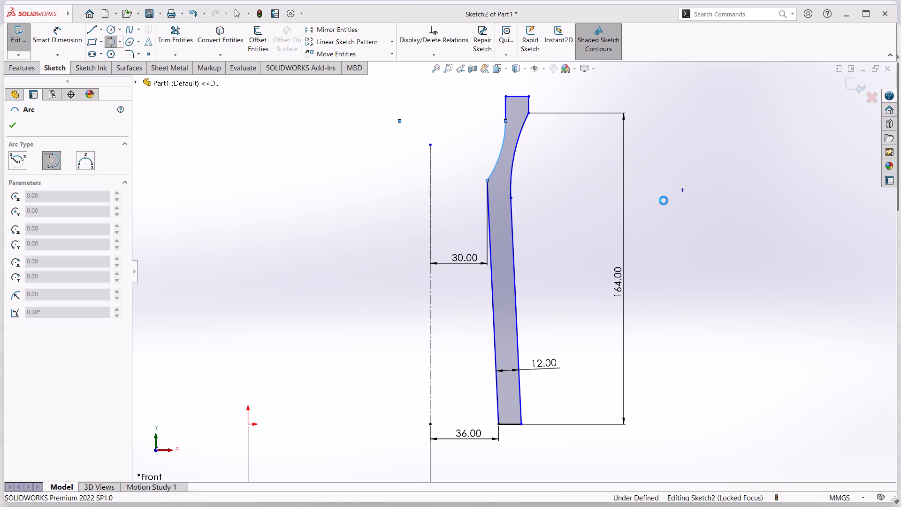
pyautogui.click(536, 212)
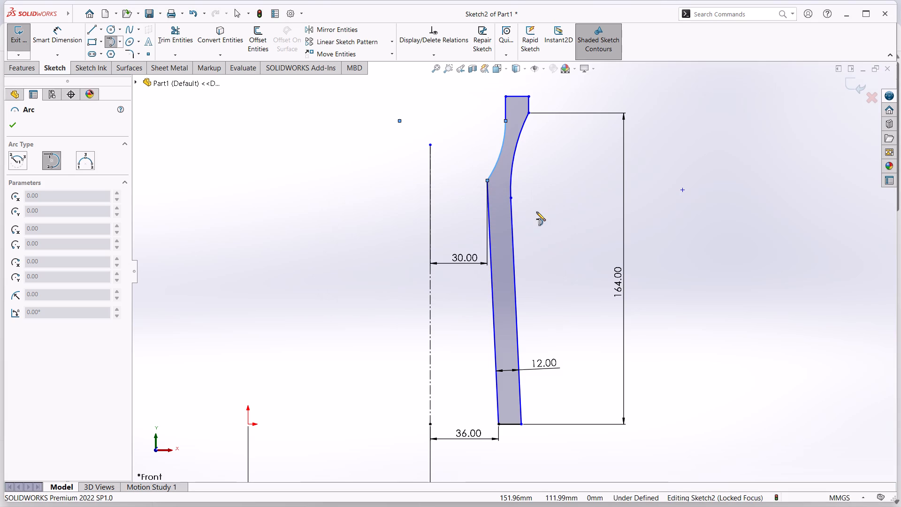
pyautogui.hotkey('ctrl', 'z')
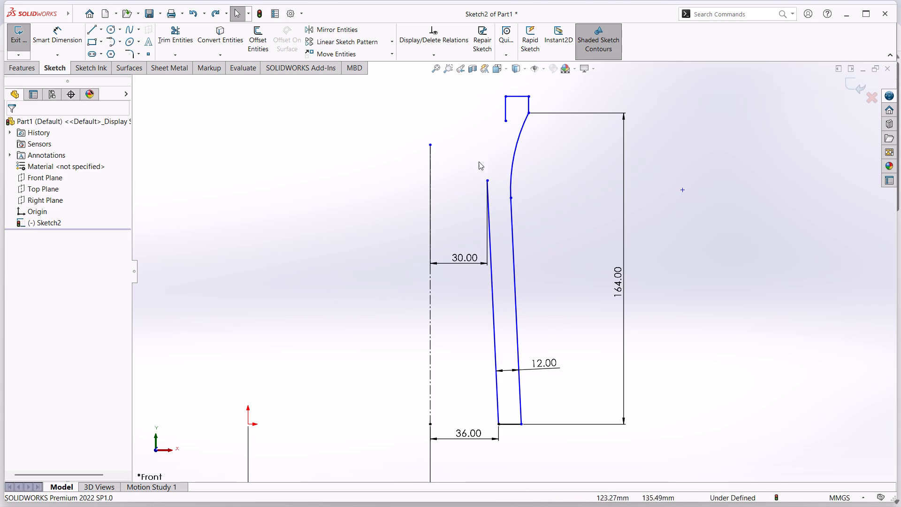
# Draw an arc of about 48.5 mm radius, tangent to the inner leaning line, from its upper end to the neck inner line's lower end.
pyautogui.rightClick(475, 154)
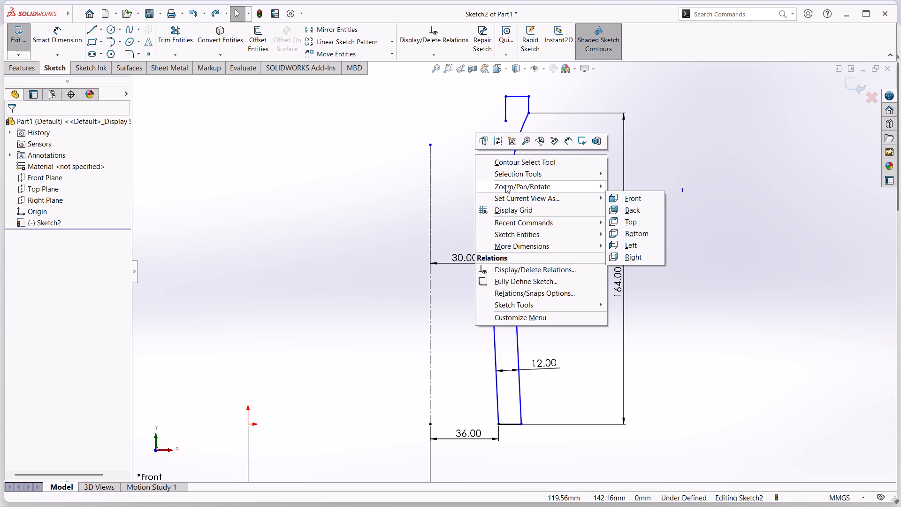
pyautogui.click(93, 28)
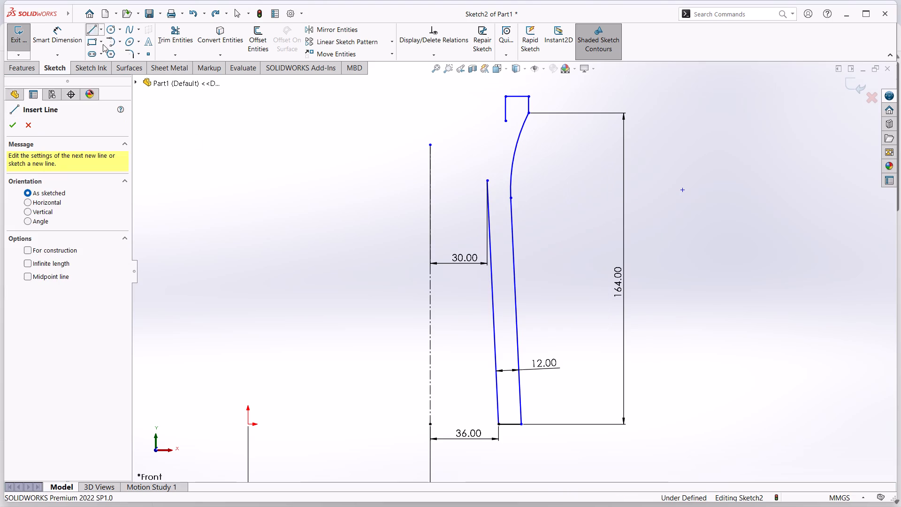
pyautogui.click(488, 181)
pyautogui.rightClick(488, 180)
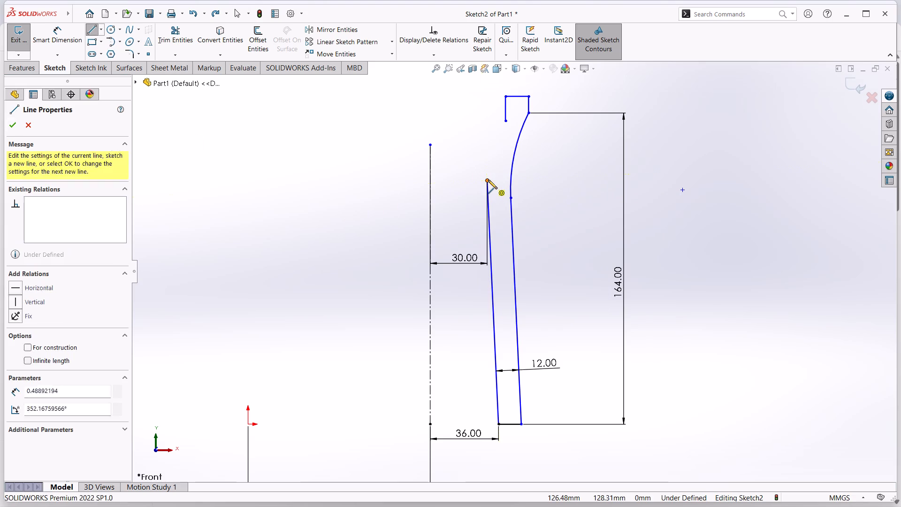
pyautogui.click(514, 212)
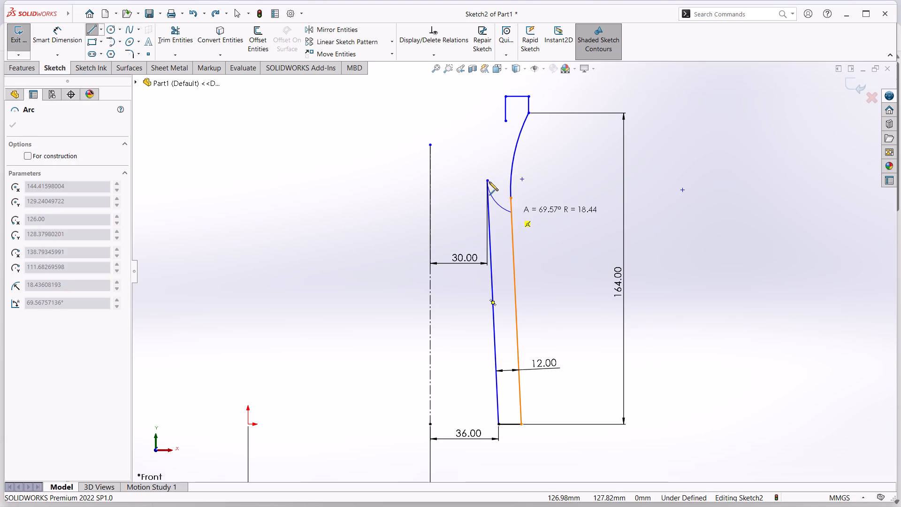
pyautogui.click(505, 120)
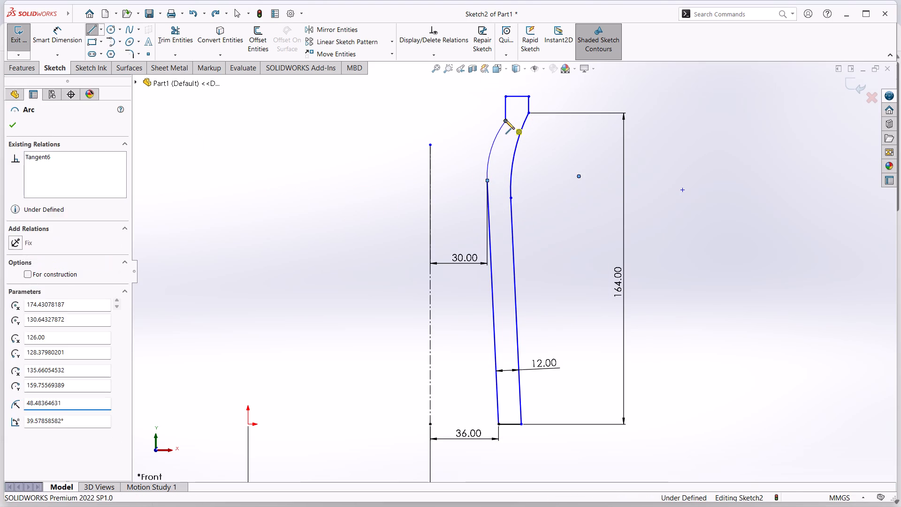
pyautogui.press('Escape')
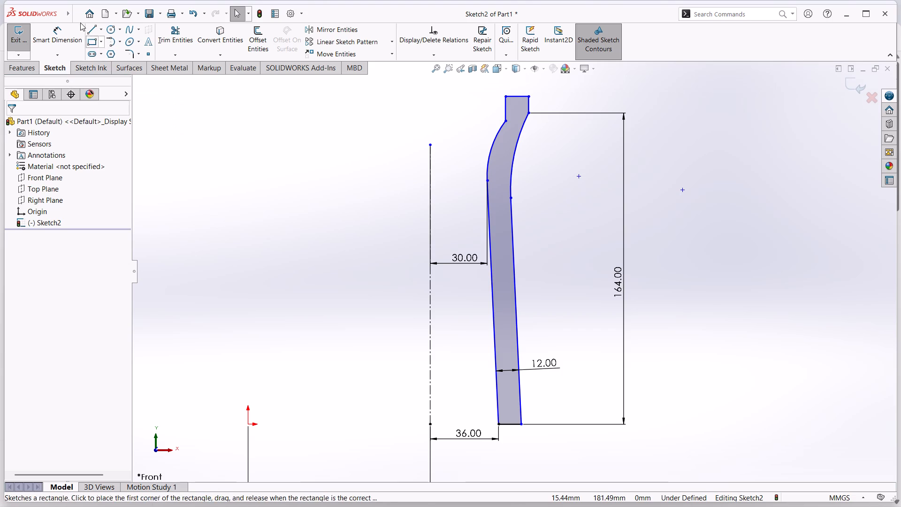
# Dimension the radius of the outer arc below the neck as 12 mm.
pyautogui.click(59, 40)
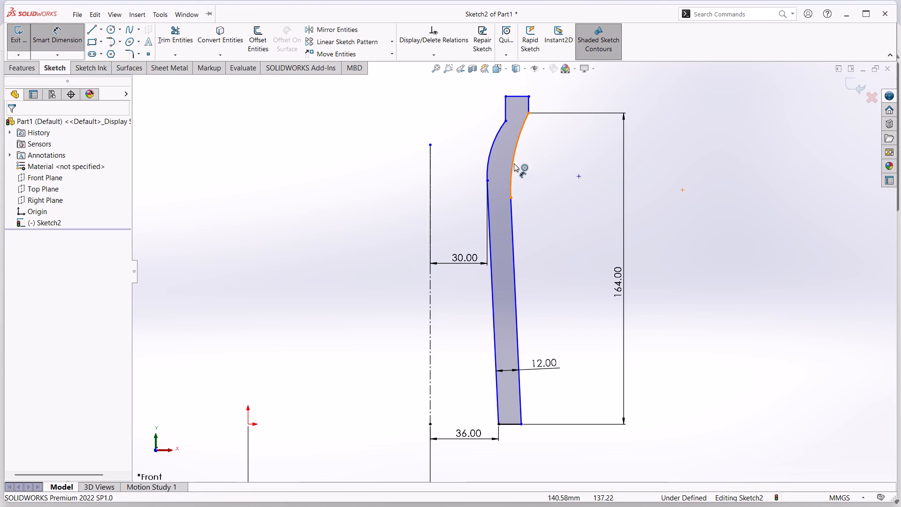
pyautogui.click(514, 162)
pyautogui.click(552, 169)
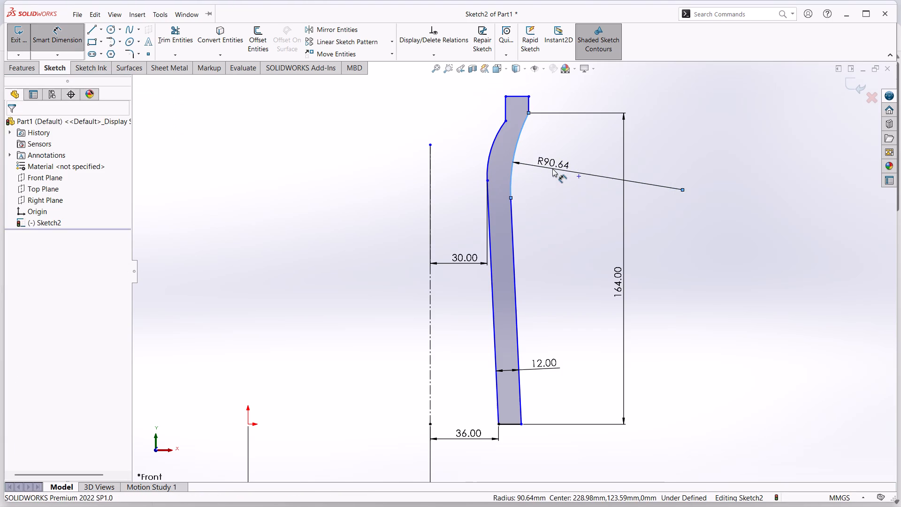
pyautogui.write('12')
pyautogui.press('Return')
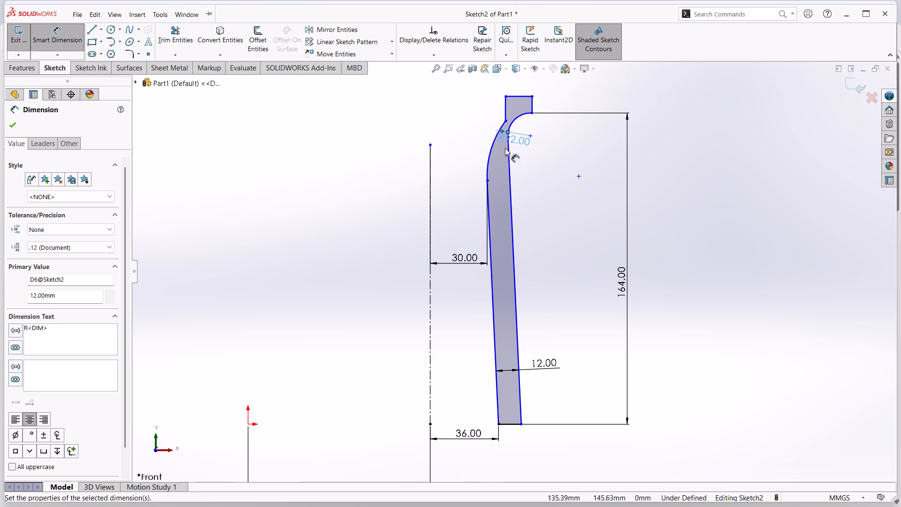
# Dimension the length of the neck's outer vertical line as 52 mm.
pyautogui.scroll(-3, 530, 118)
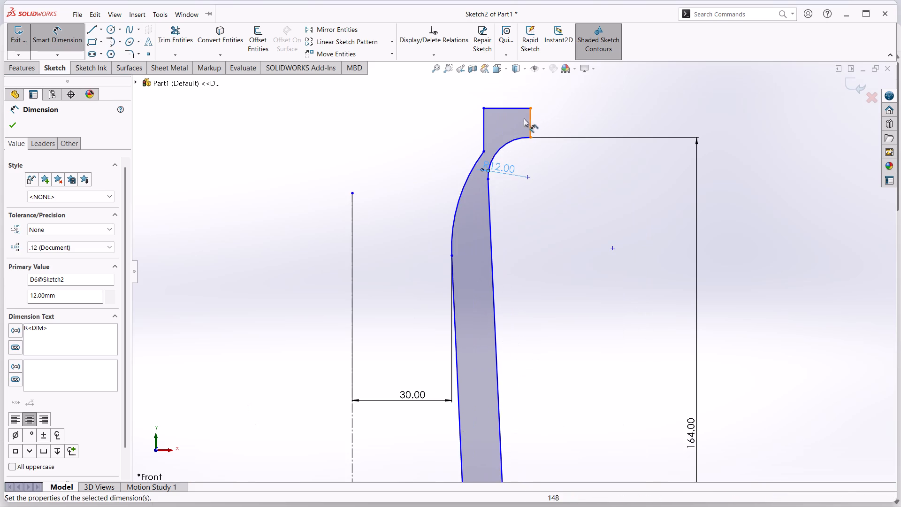
pyautogui.click(532, 121)
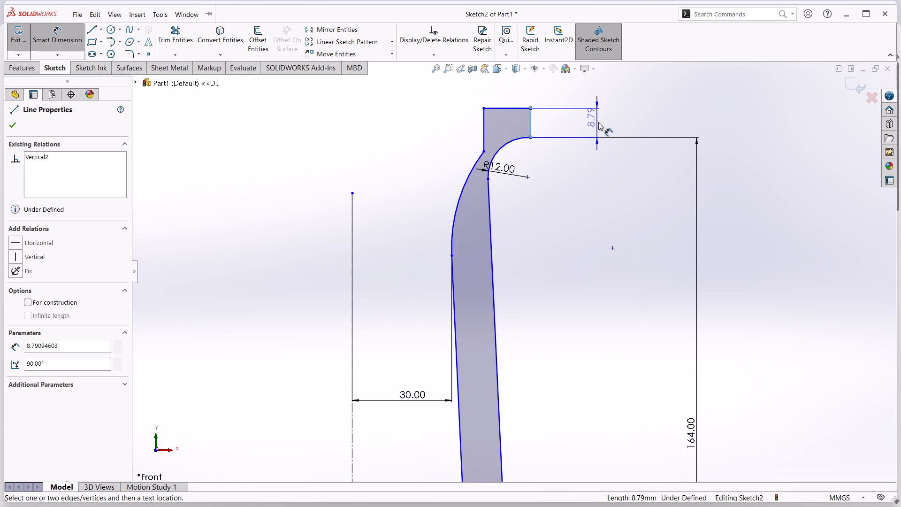
pyautogui.click(599, 123)
pyautogui.press('5')
pyautogui.press('2')
pyautogui.press('Return')
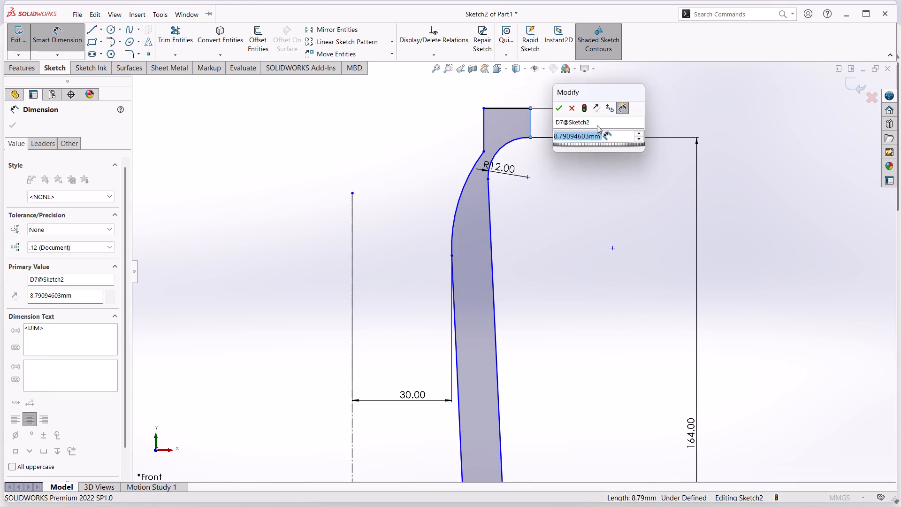
# Move the neck inner line's lower end to about X 140.5 mm, Y 173.6 mm.
pyautogui.scroll(2, 512, 117)
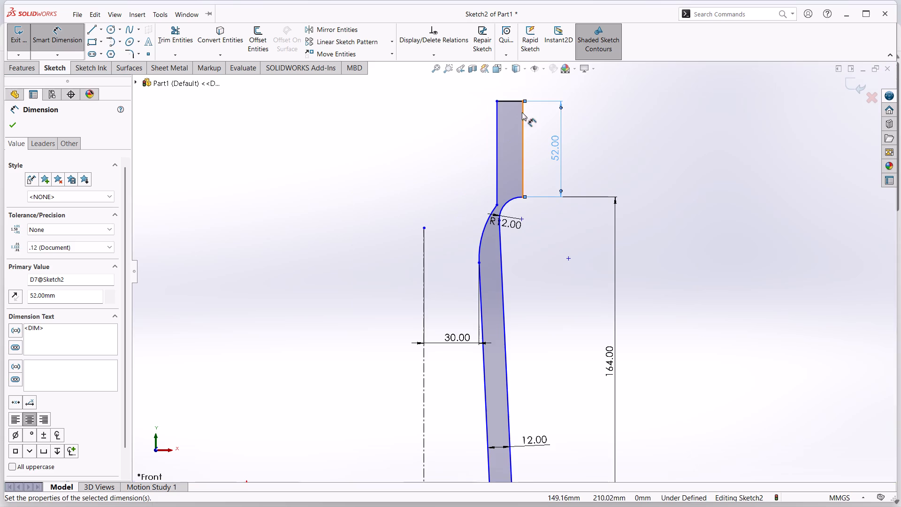
pyautogui.click(76, 33)
pyautogui.moveTo(496, 205); pyautogui.dragTo(506, 179)
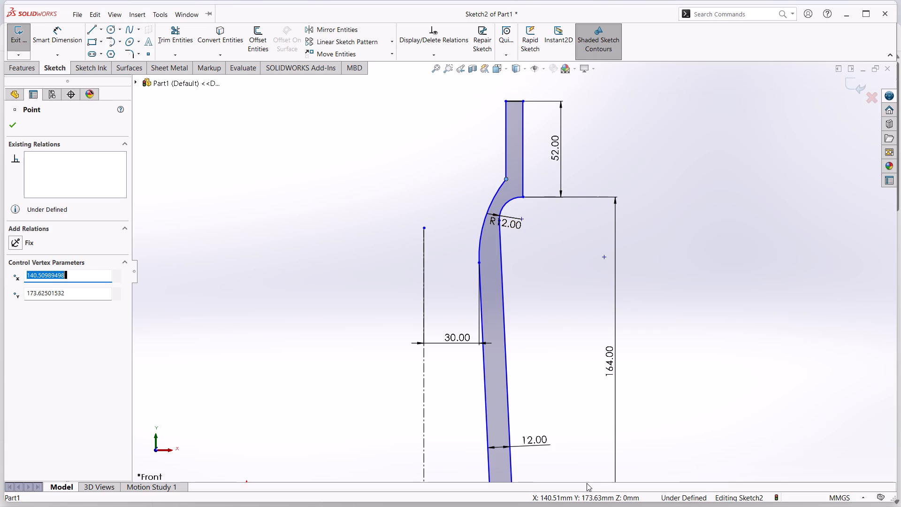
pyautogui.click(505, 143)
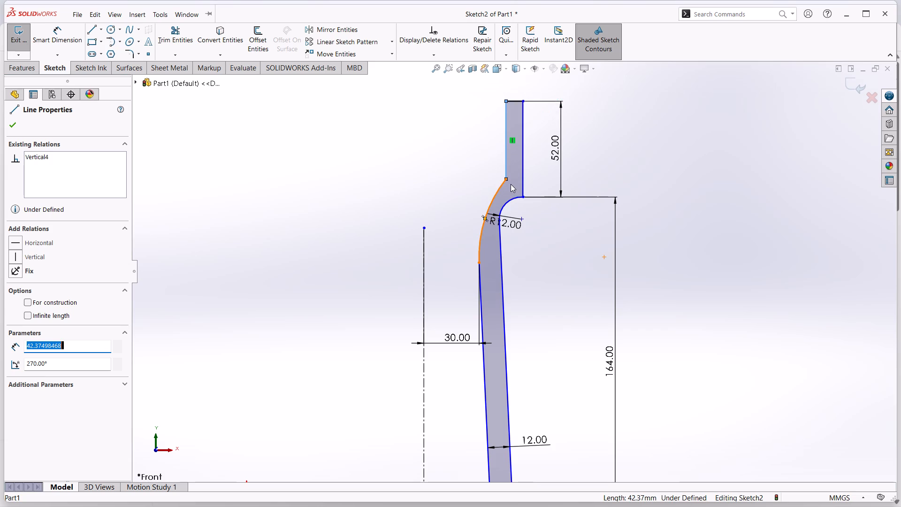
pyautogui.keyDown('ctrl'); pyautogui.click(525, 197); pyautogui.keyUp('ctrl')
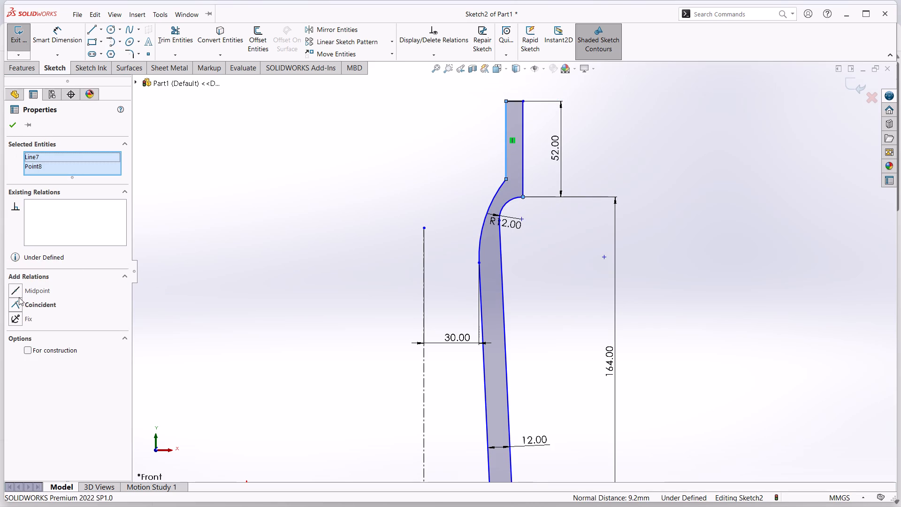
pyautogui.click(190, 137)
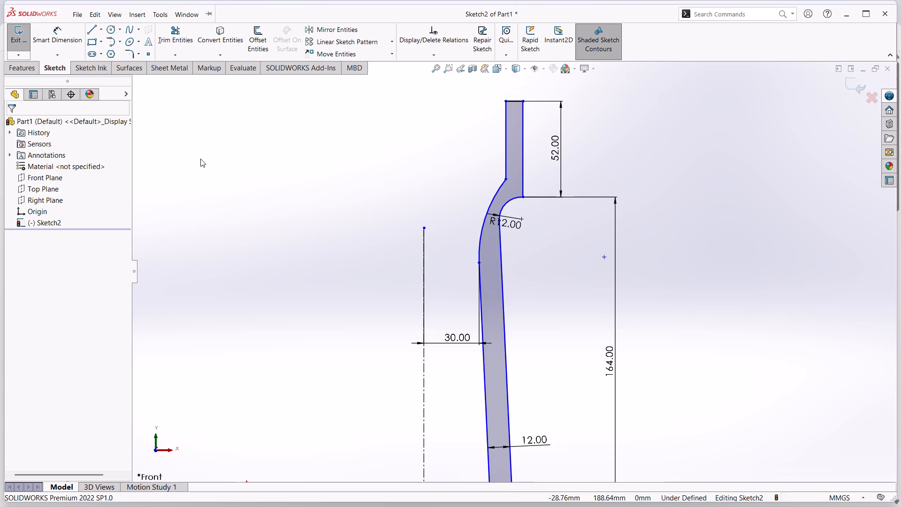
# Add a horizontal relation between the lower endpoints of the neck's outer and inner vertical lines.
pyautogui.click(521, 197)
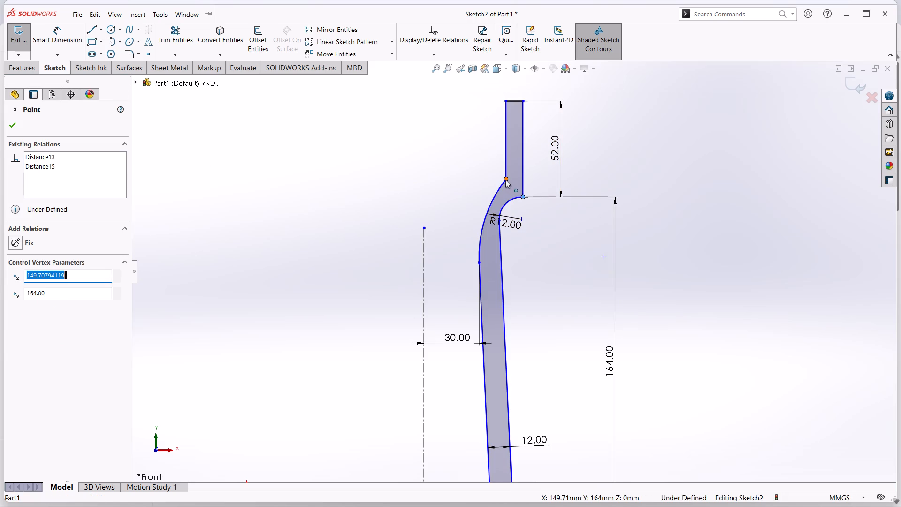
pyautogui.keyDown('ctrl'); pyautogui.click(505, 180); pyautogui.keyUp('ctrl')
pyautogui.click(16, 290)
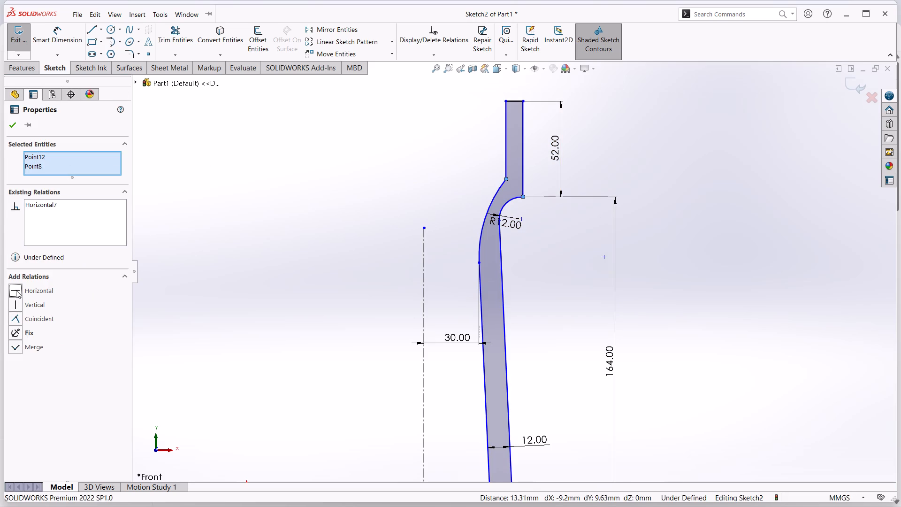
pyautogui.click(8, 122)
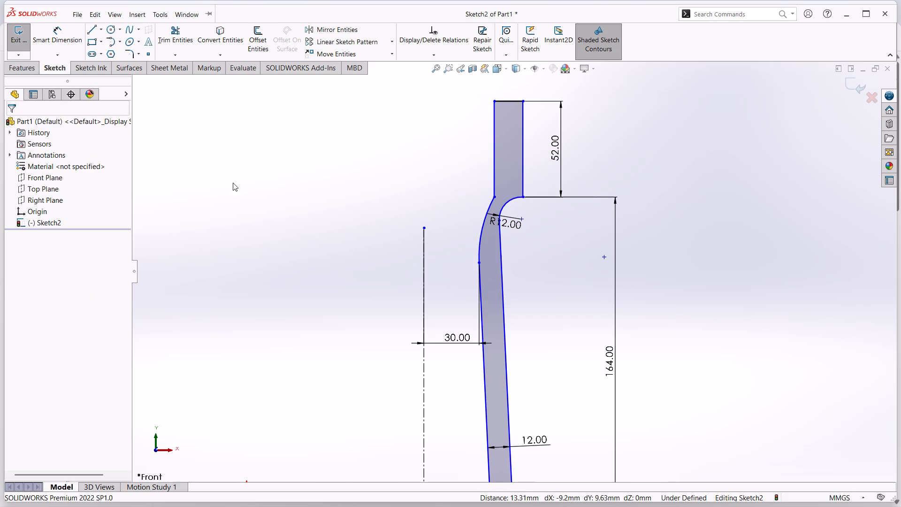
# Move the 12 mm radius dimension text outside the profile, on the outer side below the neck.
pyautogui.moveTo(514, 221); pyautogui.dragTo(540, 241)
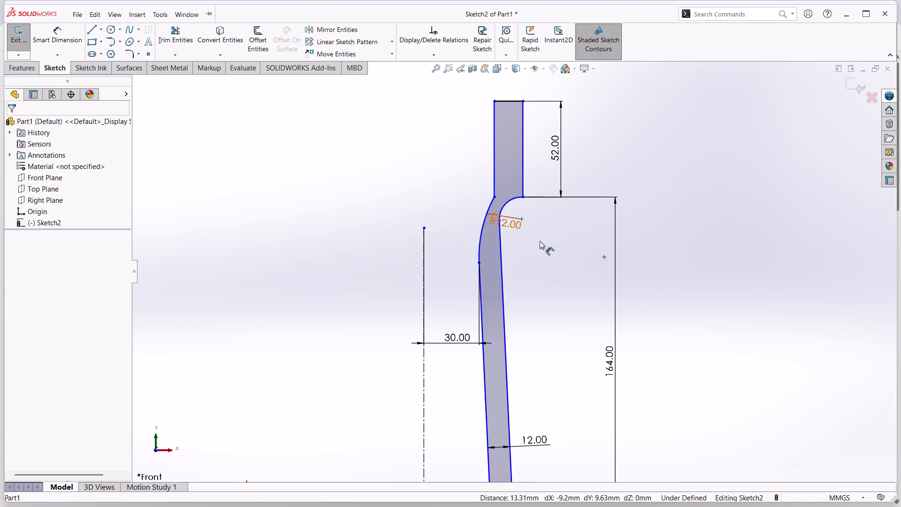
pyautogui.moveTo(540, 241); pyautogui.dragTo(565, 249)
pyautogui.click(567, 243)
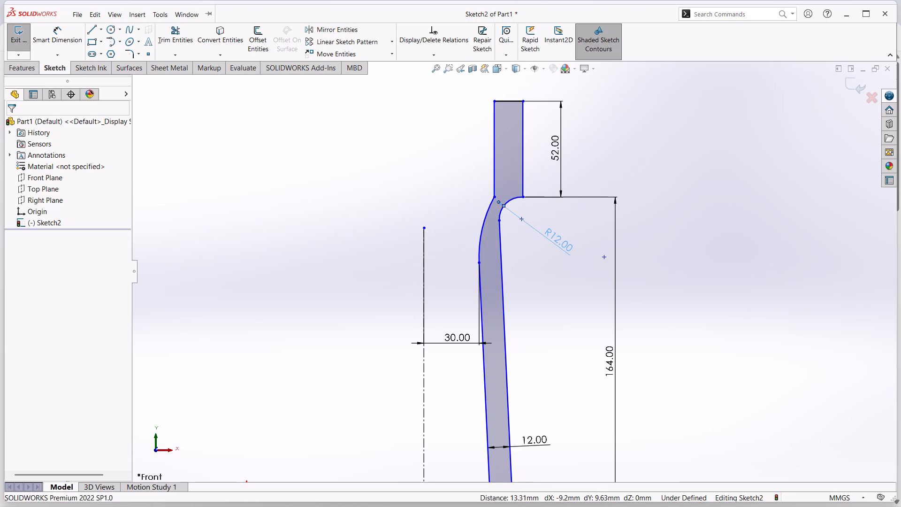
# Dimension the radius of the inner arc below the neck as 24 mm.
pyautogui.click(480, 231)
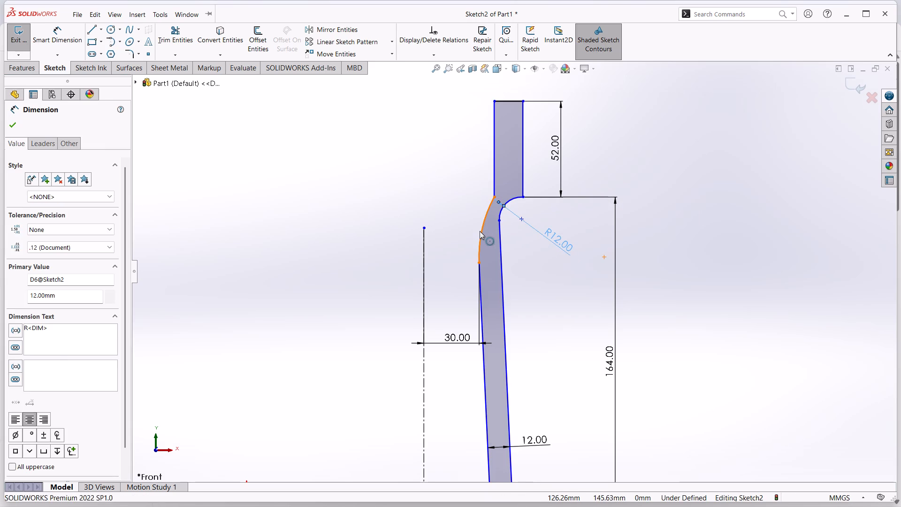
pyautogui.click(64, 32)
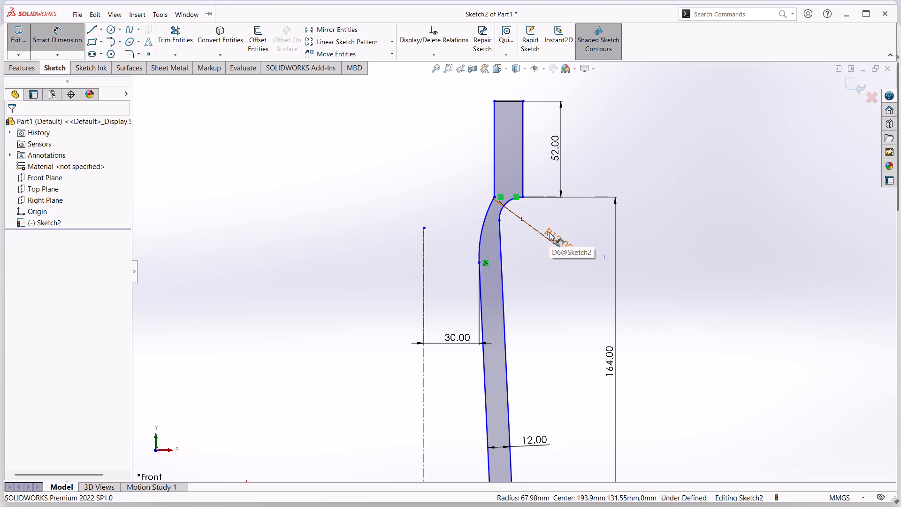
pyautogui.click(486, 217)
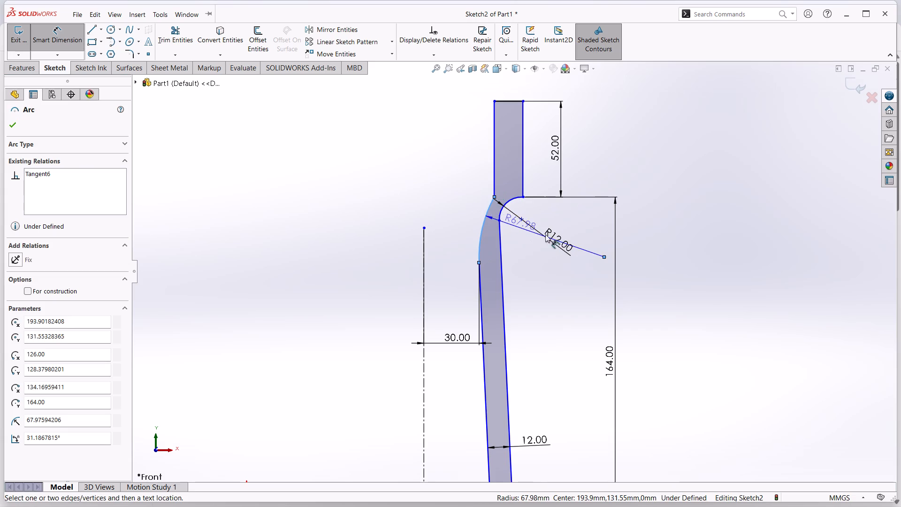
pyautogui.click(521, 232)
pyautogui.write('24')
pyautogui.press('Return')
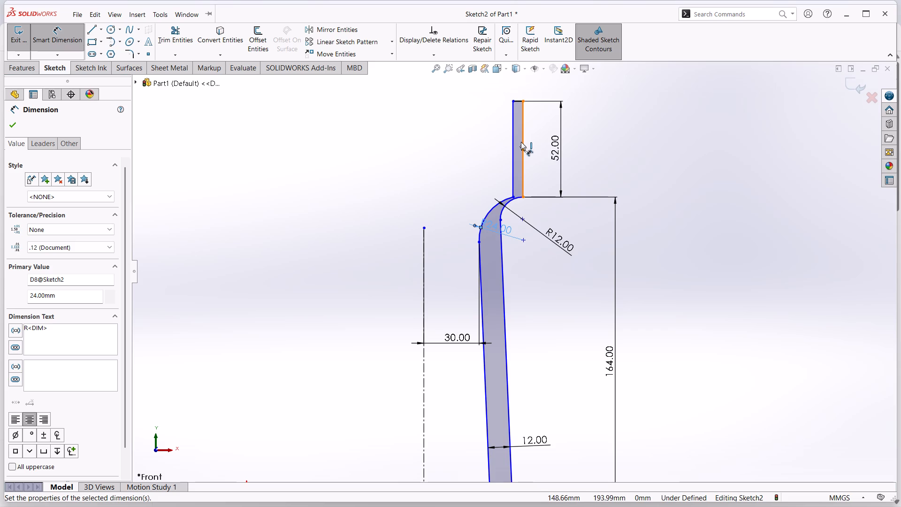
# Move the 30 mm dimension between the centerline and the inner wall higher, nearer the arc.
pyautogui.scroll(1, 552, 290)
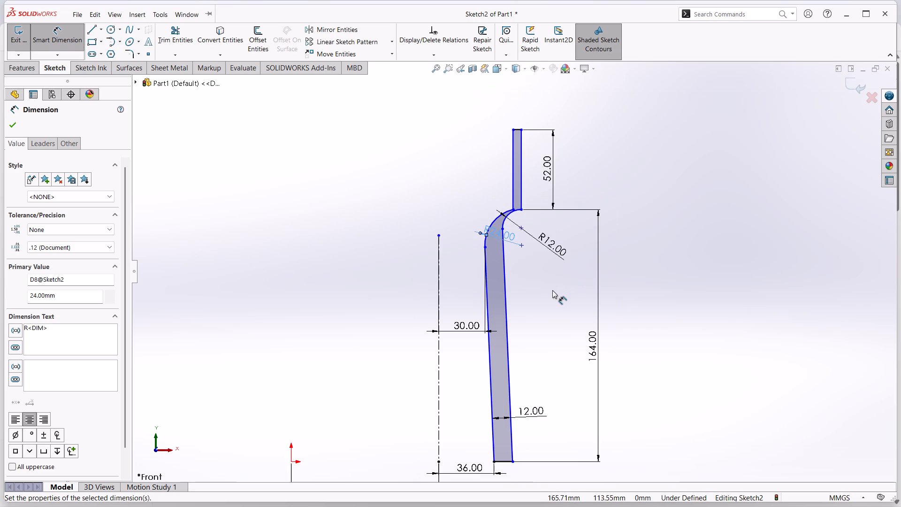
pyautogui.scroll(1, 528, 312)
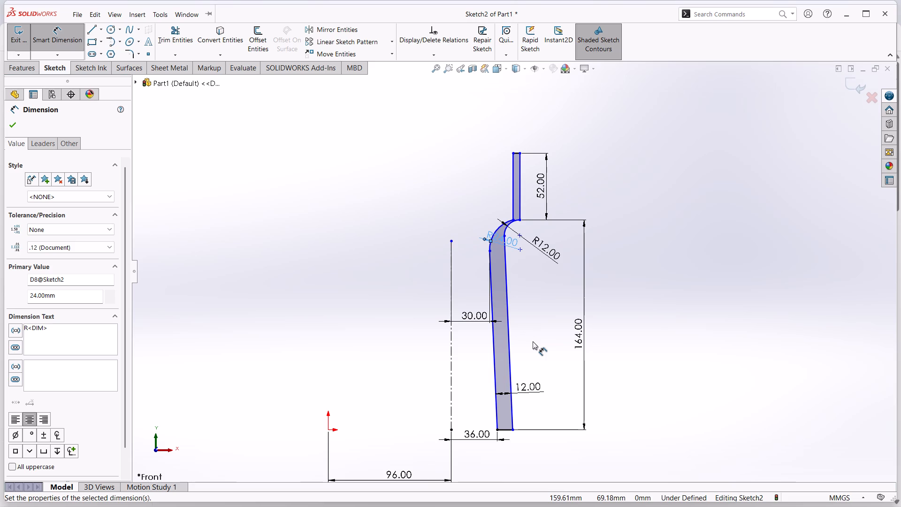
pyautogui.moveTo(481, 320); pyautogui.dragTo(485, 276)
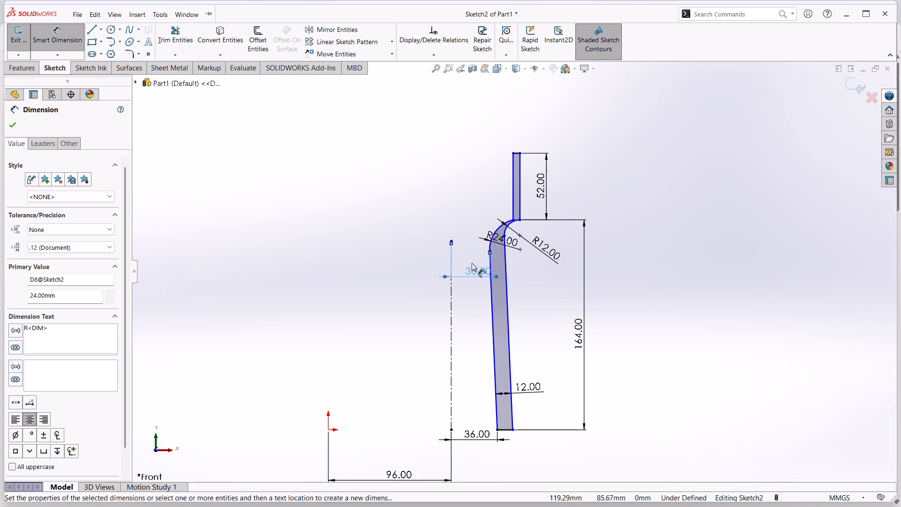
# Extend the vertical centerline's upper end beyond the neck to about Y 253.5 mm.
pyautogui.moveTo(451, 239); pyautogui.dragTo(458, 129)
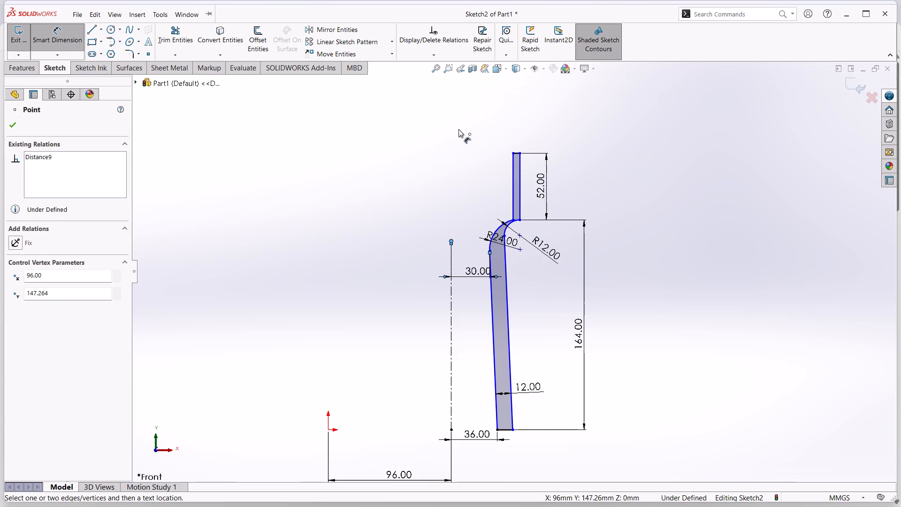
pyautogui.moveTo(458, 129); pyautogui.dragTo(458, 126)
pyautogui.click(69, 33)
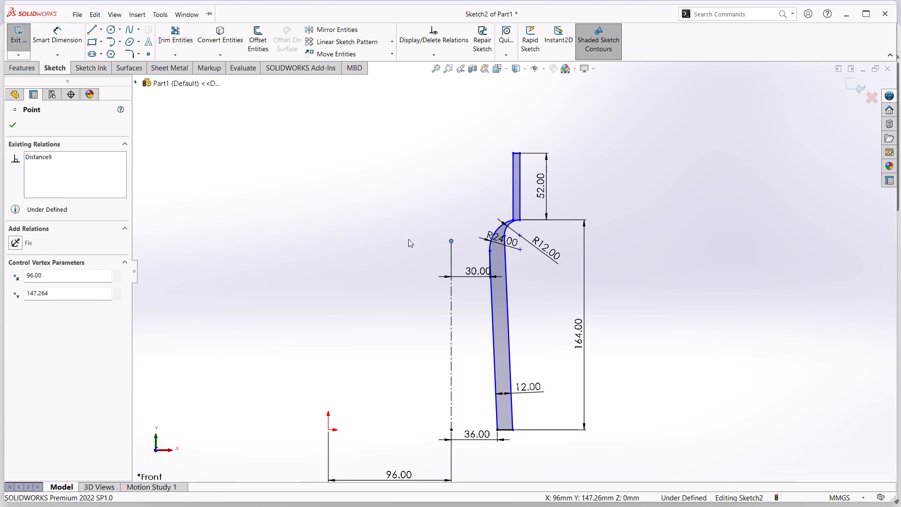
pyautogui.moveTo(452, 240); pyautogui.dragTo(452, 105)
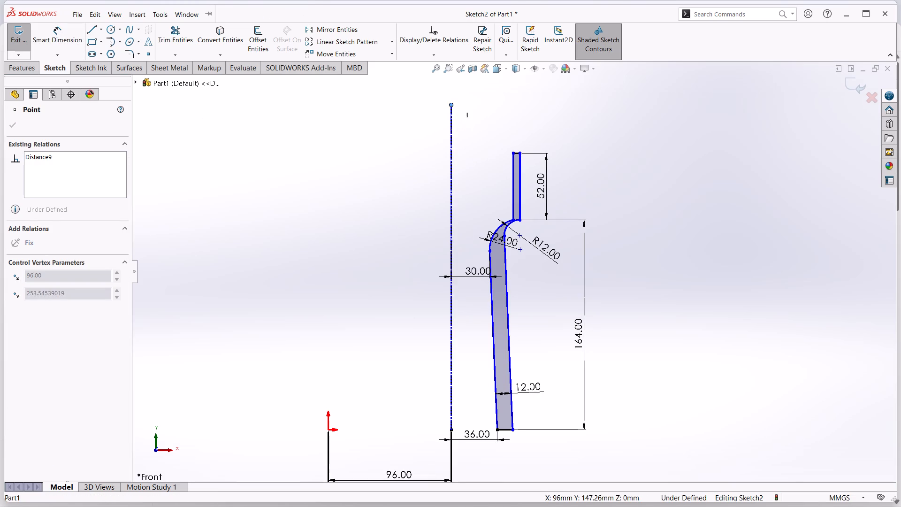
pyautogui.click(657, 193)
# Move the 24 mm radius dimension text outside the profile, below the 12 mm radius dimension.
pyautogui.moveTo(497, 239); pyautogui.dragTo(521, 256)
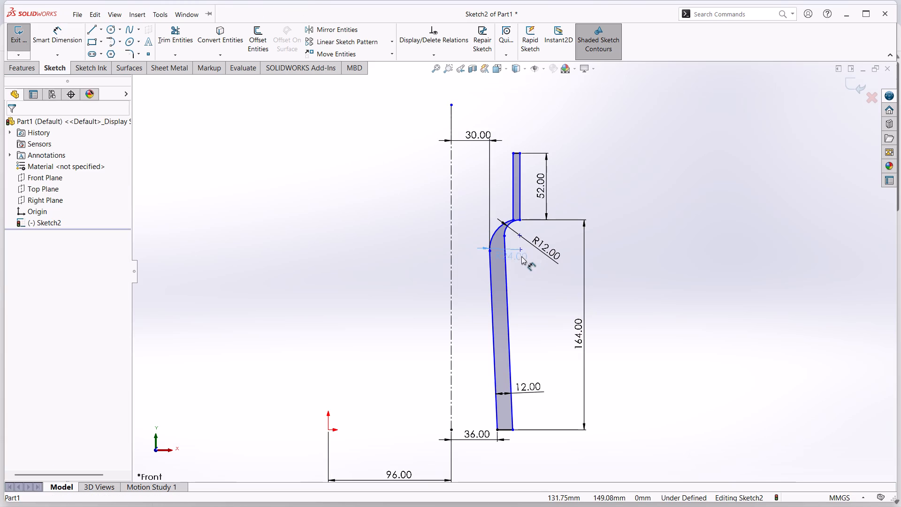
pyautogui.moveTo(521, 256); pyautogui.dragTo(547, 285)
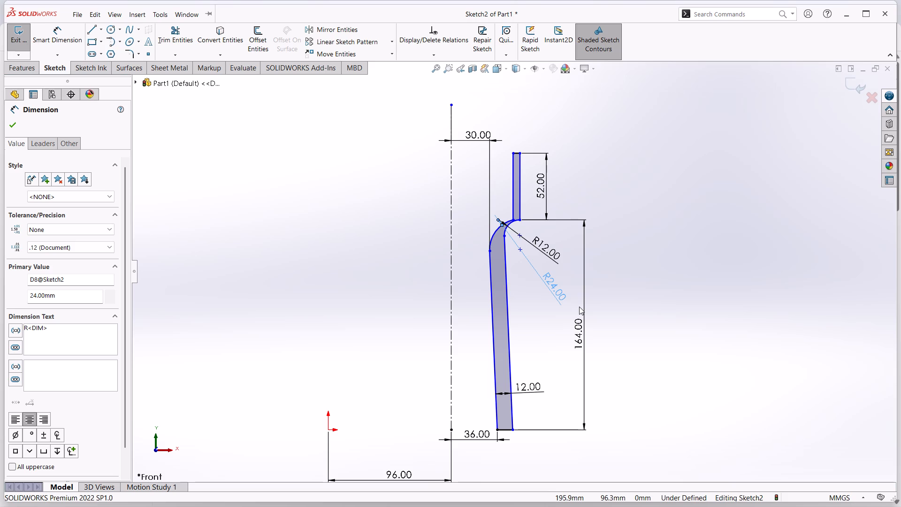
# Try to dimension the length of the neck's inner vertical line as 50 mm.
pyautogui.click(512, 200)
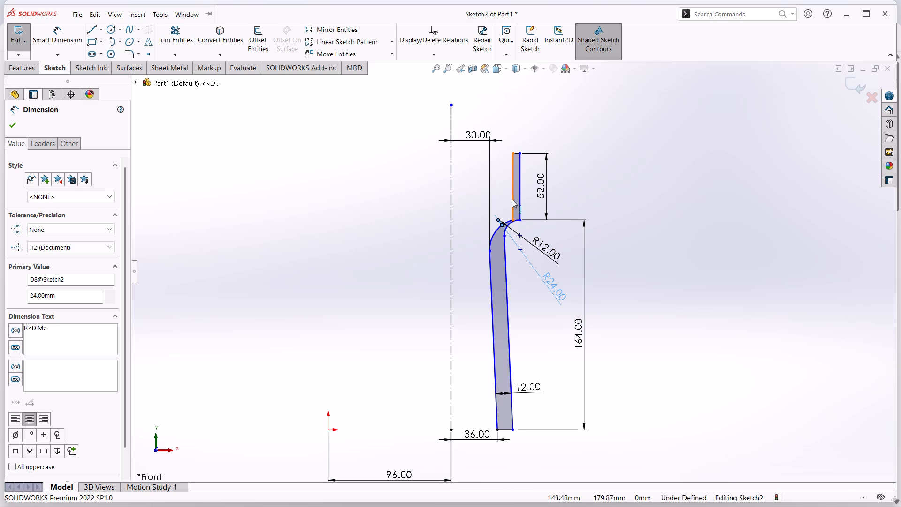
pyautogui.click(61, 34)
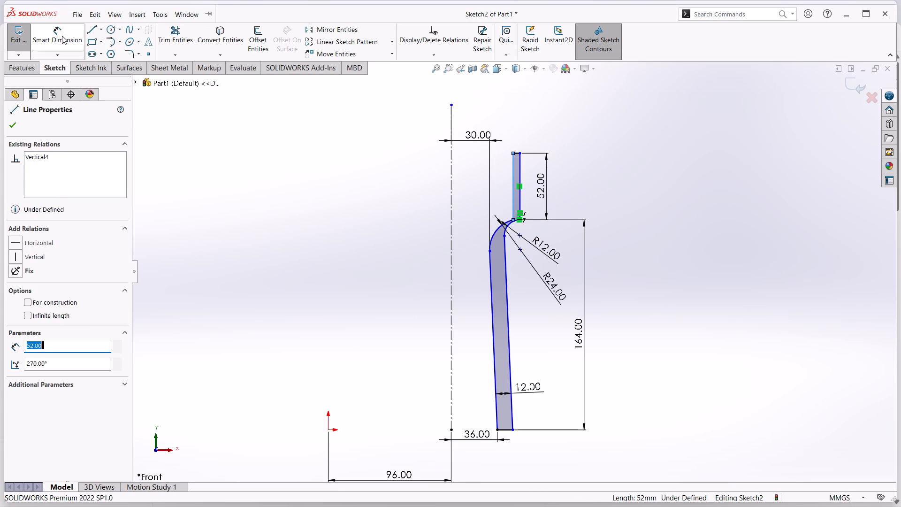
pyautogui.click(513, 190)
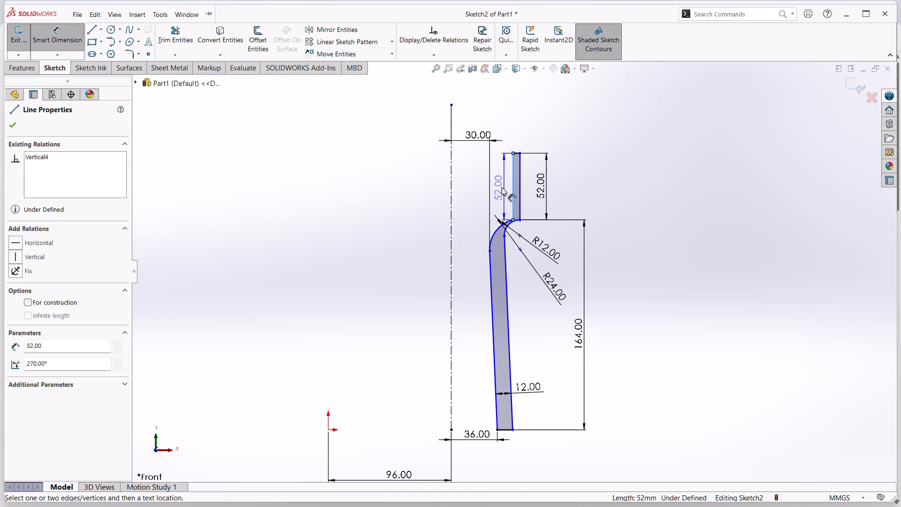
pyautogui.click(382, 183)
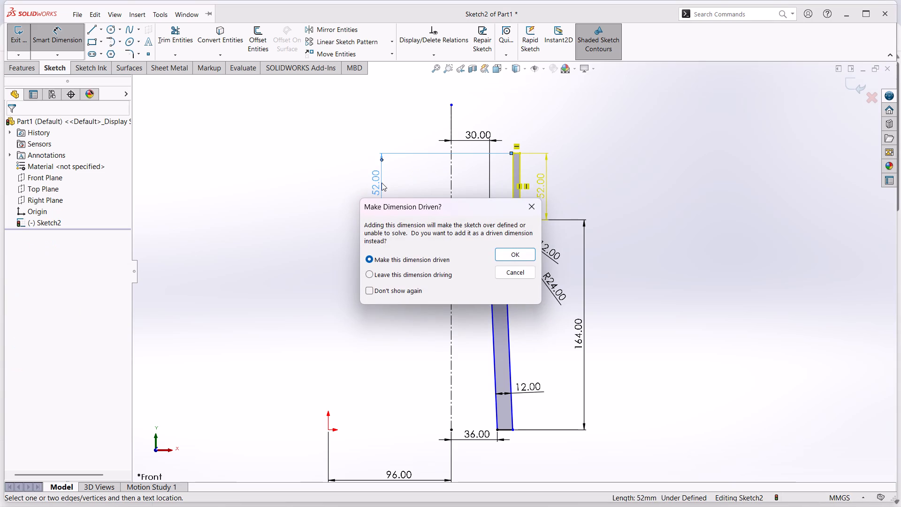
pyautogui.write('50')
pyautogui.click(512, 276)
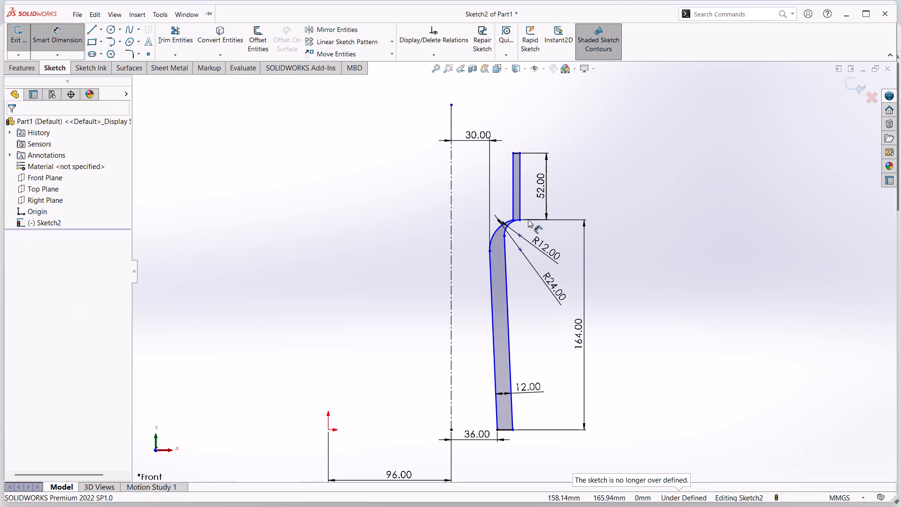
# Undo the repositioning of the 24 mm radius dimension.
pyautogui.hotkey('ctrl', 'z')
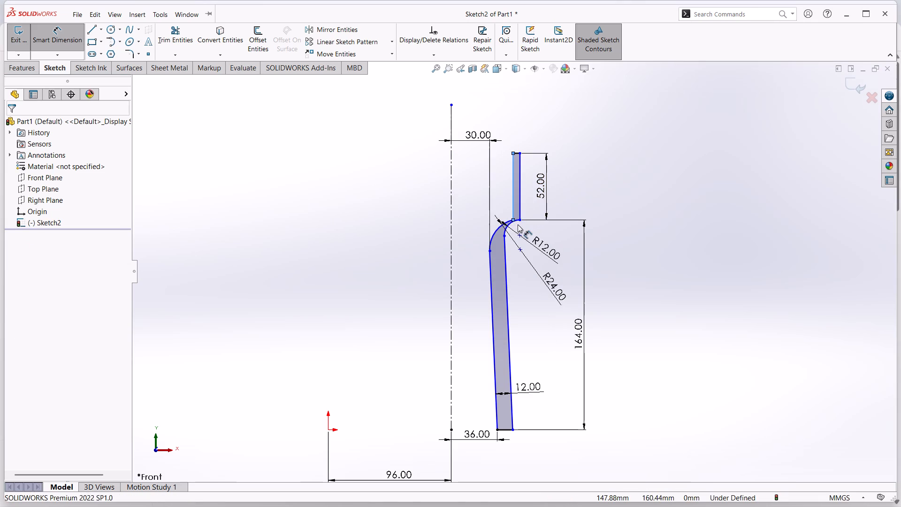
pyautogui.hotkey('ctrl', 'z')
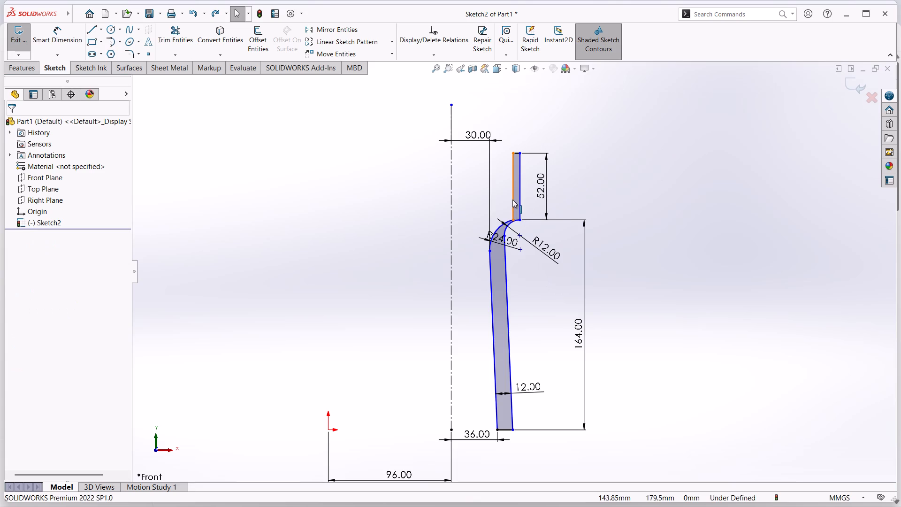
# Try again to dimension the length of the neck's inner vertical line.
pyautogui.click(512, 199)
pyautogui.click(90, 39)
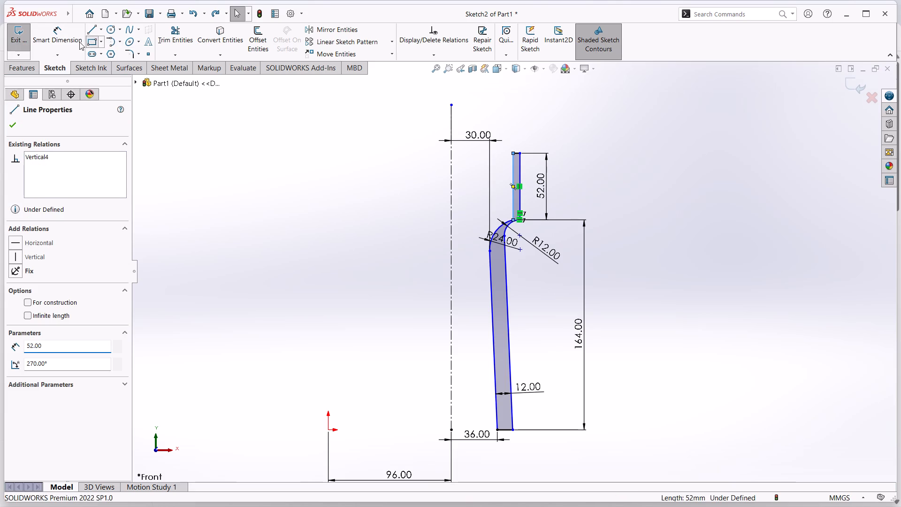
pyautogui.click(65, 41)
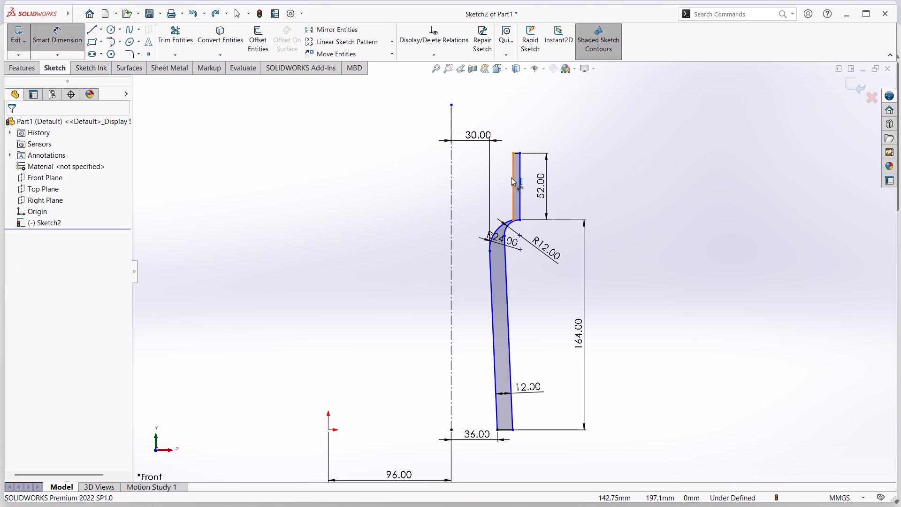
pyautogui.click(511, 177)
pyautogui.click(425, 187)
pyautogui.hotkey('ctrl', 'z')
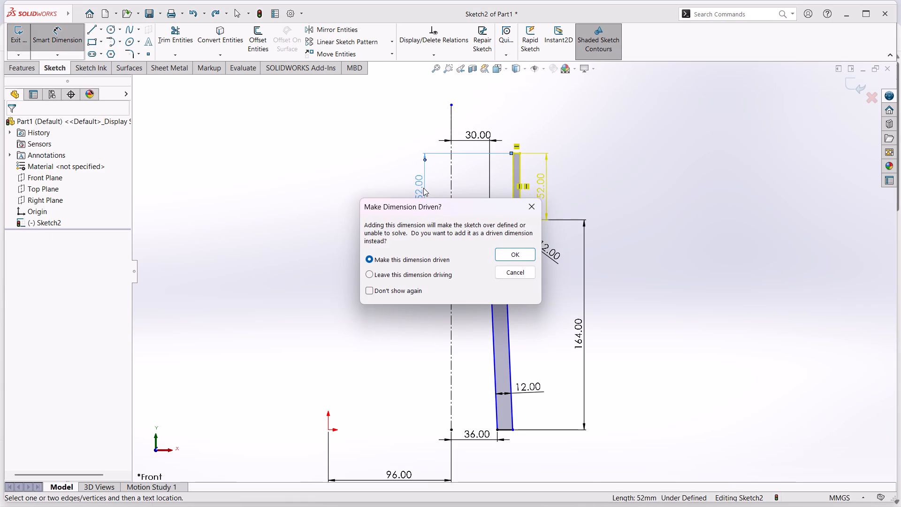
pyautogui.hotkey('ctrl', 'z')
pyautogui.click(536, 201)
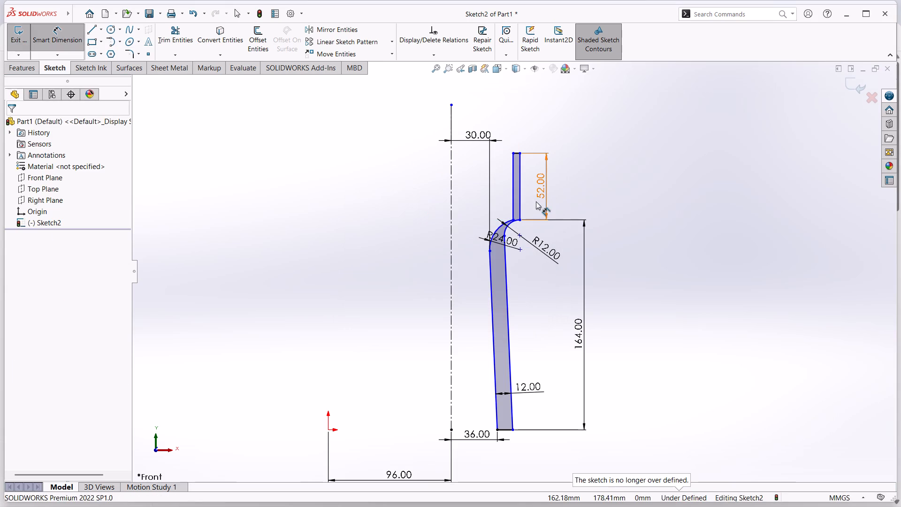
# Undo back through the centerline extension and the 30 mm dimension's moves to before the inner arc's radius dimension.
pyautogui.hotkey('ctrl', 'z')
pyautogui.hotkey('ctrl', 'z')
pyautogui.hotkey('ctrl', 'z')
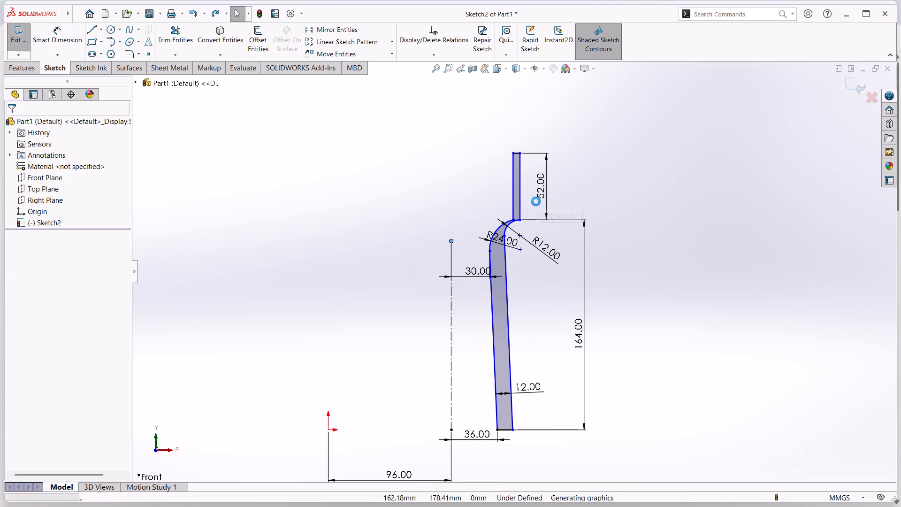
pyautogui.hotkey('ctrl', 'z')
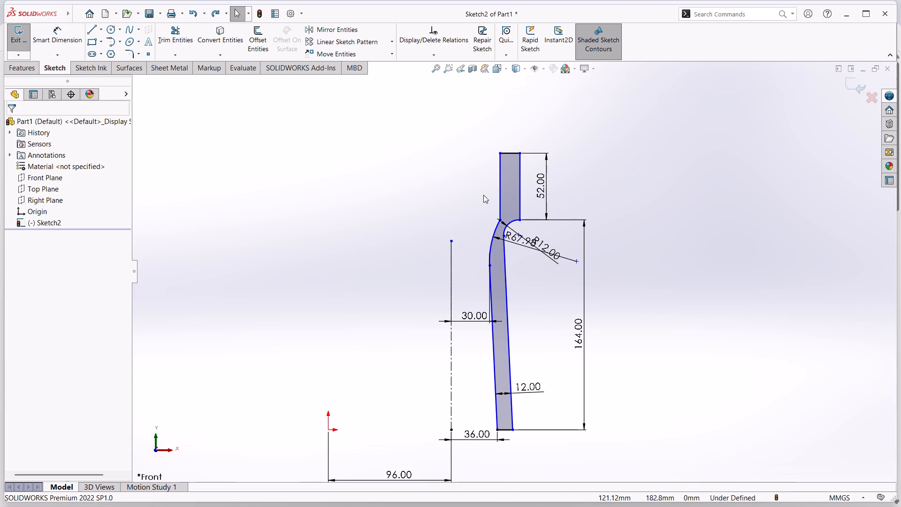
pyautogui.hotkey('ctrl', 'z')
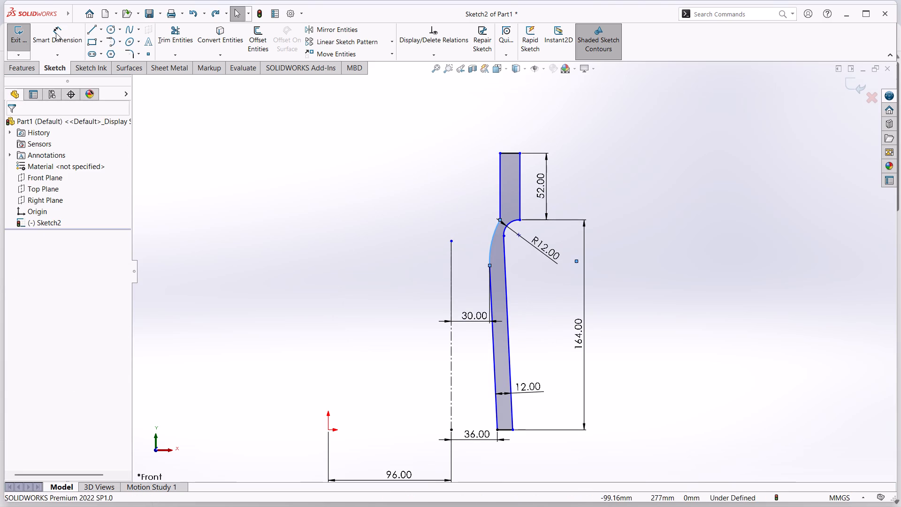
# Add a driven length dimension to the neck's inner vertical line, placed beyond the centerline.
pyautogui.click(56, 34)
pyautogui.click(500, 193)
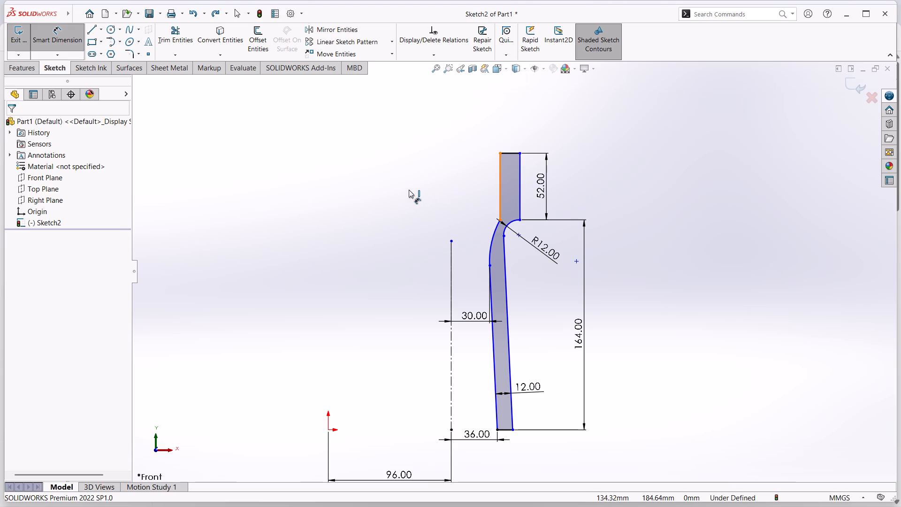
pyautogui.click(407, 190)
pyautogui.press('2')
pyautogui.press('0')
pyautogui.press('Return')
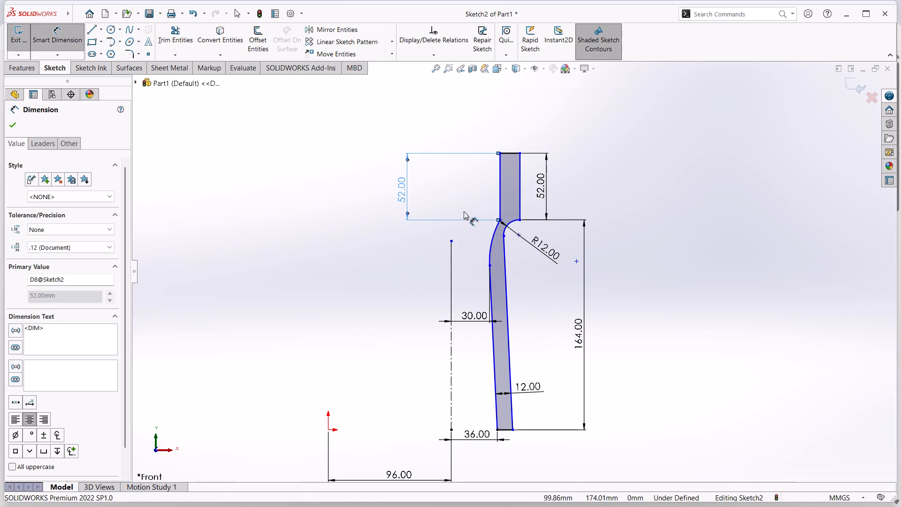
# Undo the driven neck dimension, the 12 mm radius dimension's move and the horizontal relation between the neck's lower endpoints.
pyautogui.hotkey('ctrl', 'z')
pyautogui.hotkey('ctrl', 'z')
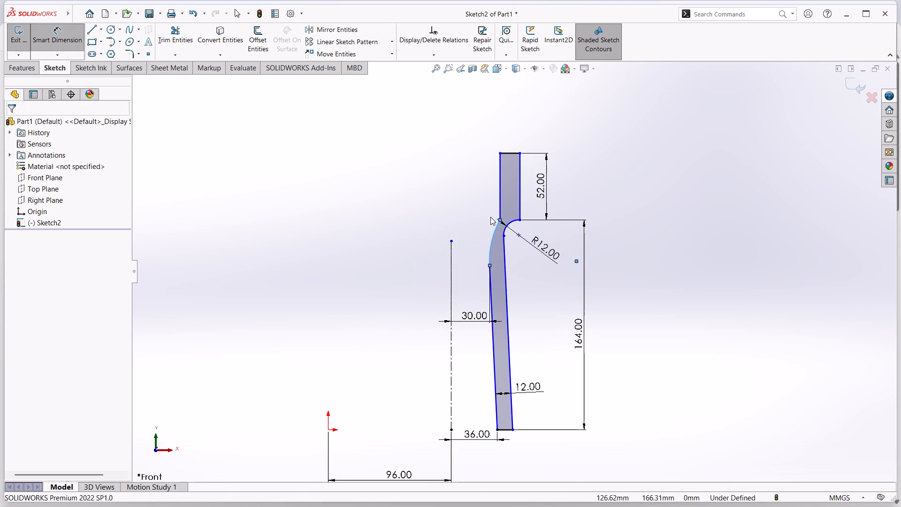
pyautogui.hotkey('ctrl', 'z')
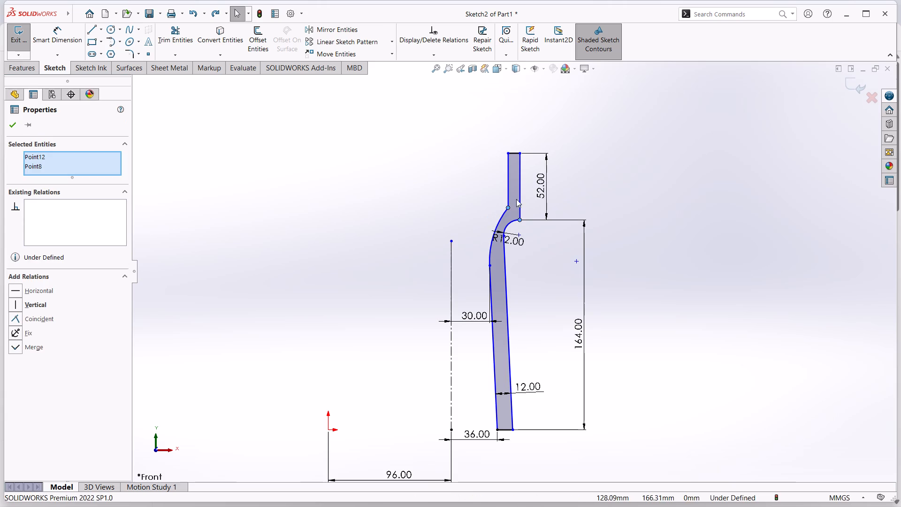
# Dimension the length of the neck's inner vertical line as 50 mm, placed between the neck and the centerline.
pyautogui.click(58, 33)
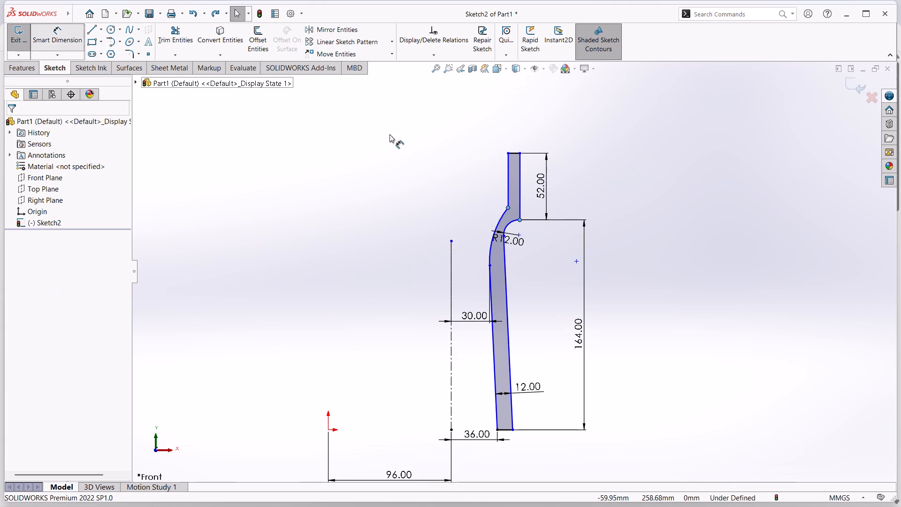
pyautogui.click(506, 181)
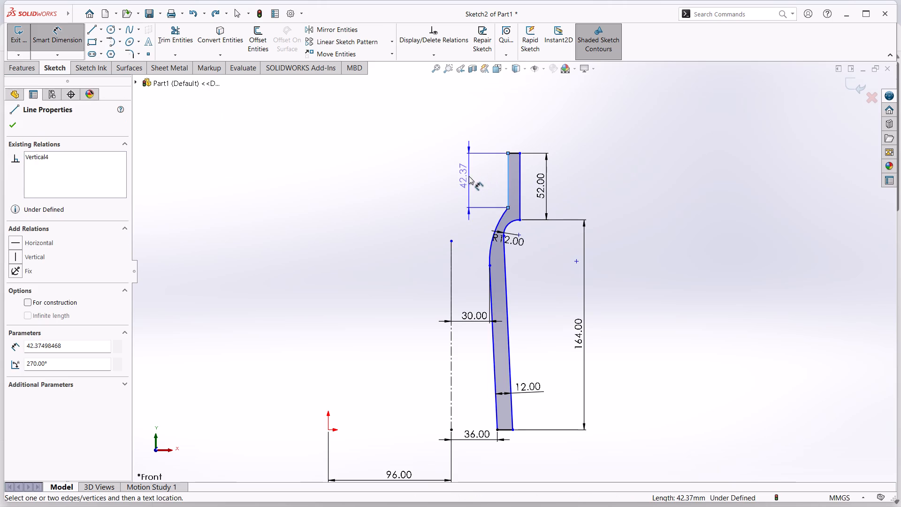
pyautogui.click(471, 181)
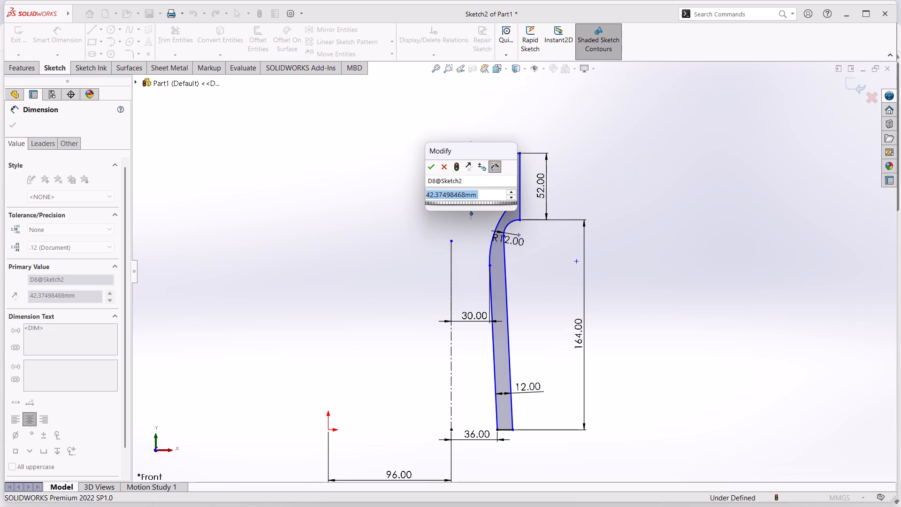
pyautogui.press('5')
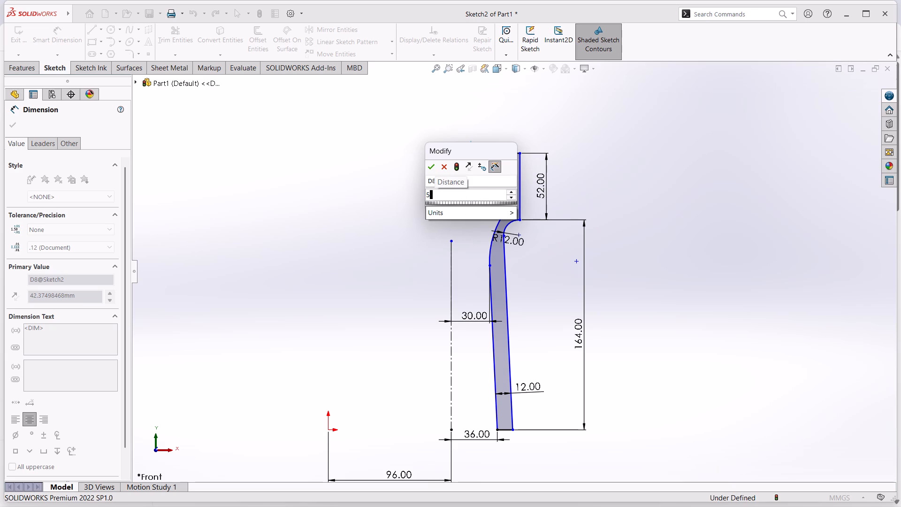
pyautogui.press('0')
pyautogui.press('Return')
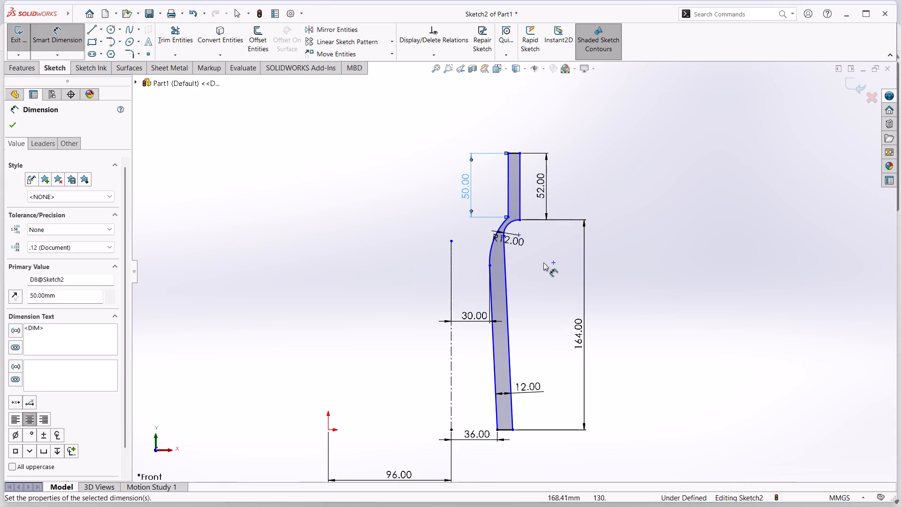
# Move the 12 mm radius dimension out of the profile into the clear space outside the wall.
pyautogui.scroll(-4, 520, 243)
pyautogui.moveTo(496, 229); pyautogui.dragTo(562, 256)
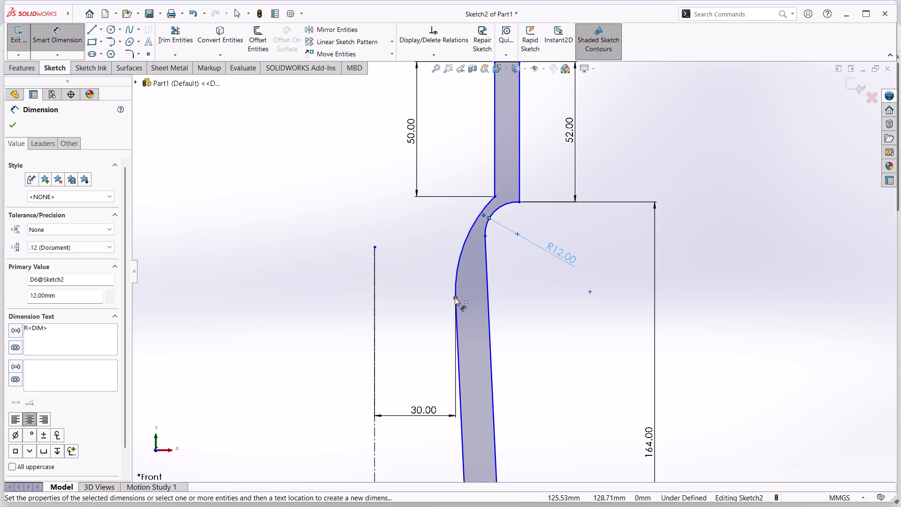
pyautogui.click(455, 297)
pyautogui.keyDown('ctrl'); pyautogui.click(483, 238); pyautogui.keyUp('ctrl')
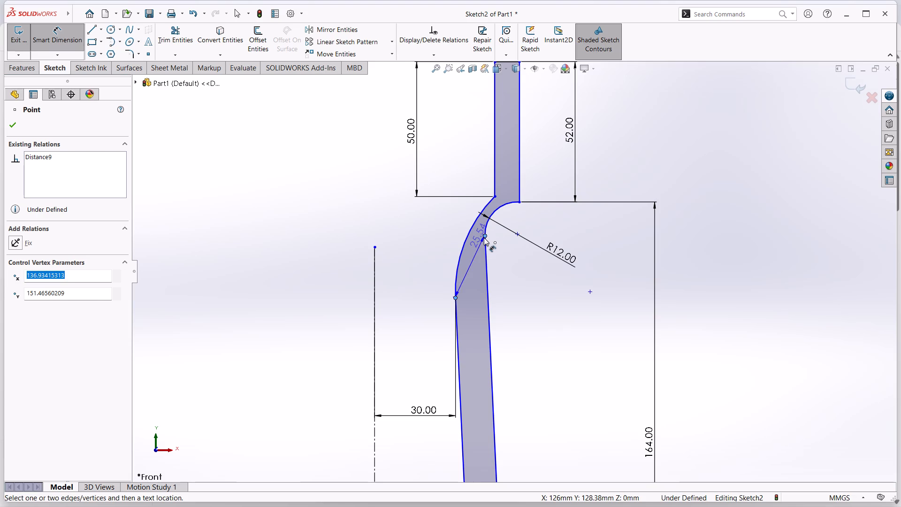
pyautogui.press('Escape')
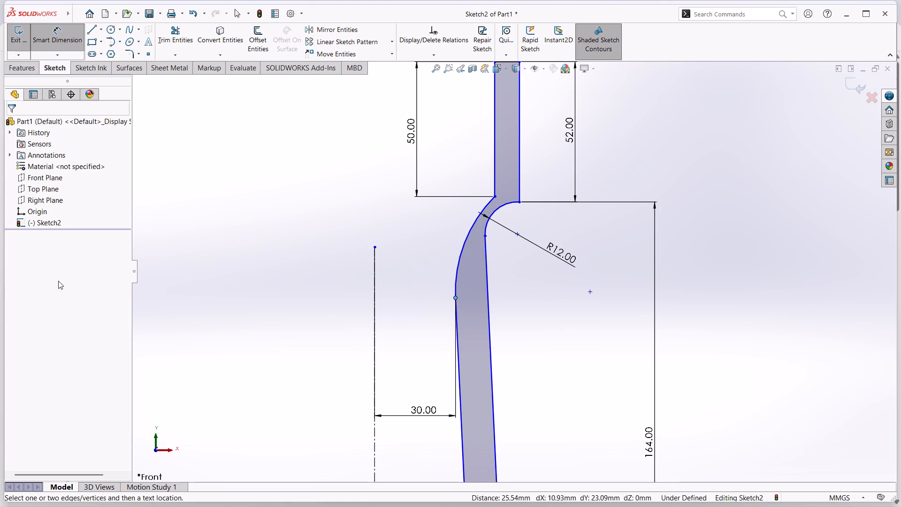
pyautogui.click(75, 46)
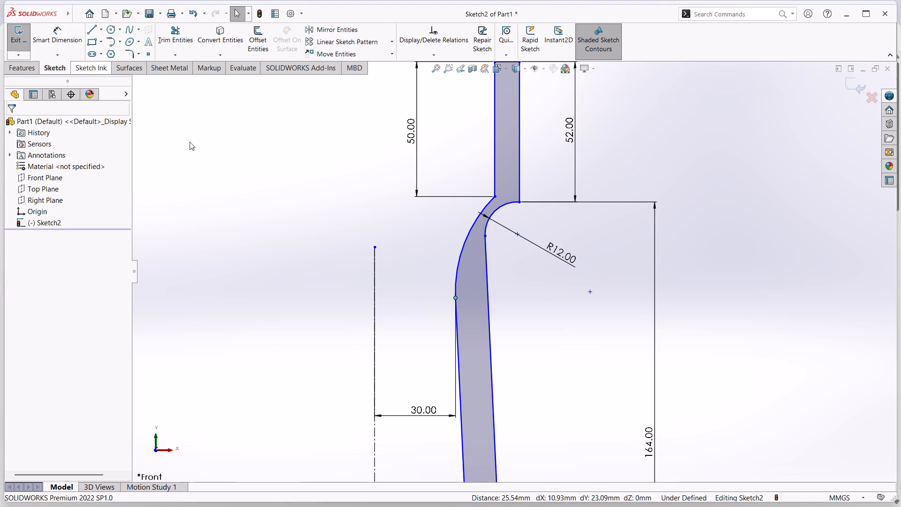
# Add a horizontal relation between the lower endpoints of the inner and outer arcs, where they meet the slanted wall lines.
pyautogui.click(454, 298)
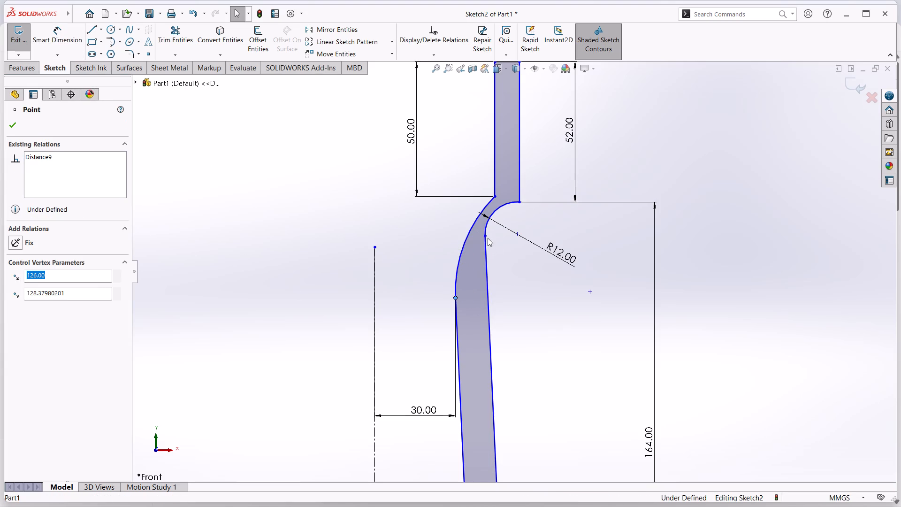
pyautogui.keyDown('ctrl'); pyautogui.click(485, 236); pyautogui.keyUp('ctrl')
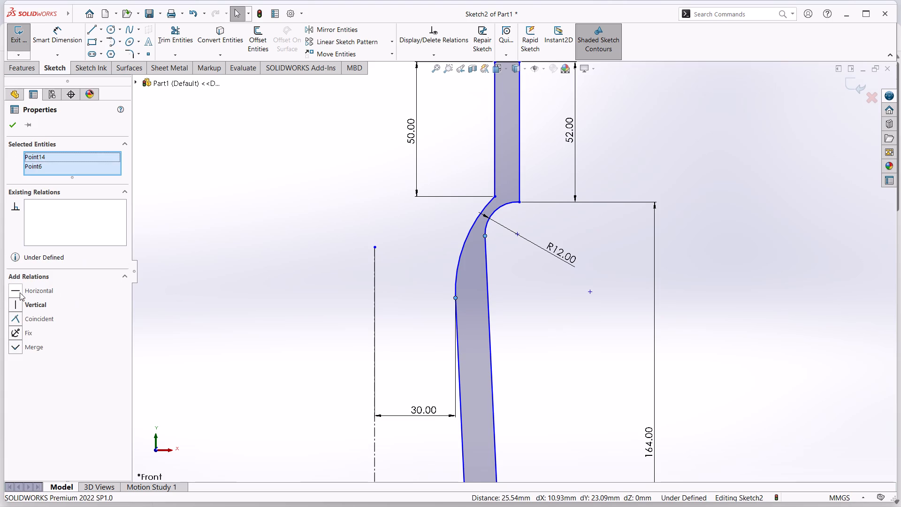
pyautogui.click(20, 290)
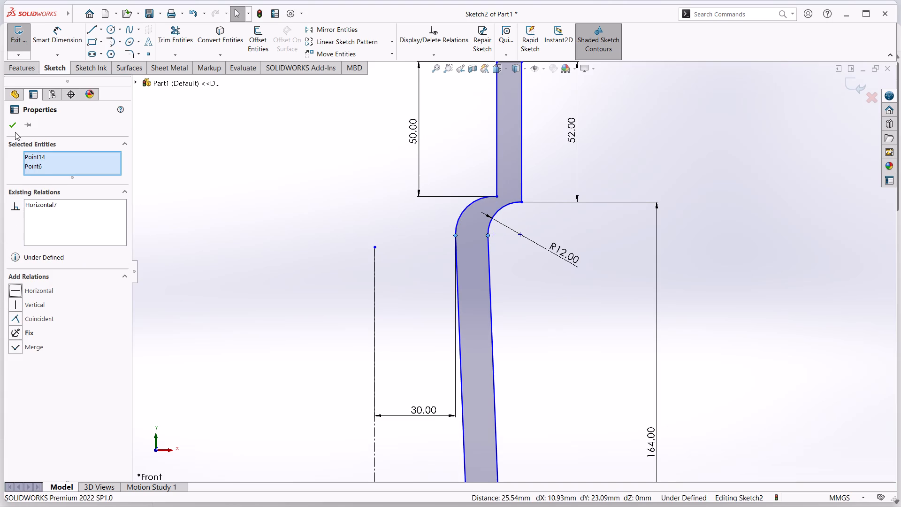
pyautogui.click(14, 128)
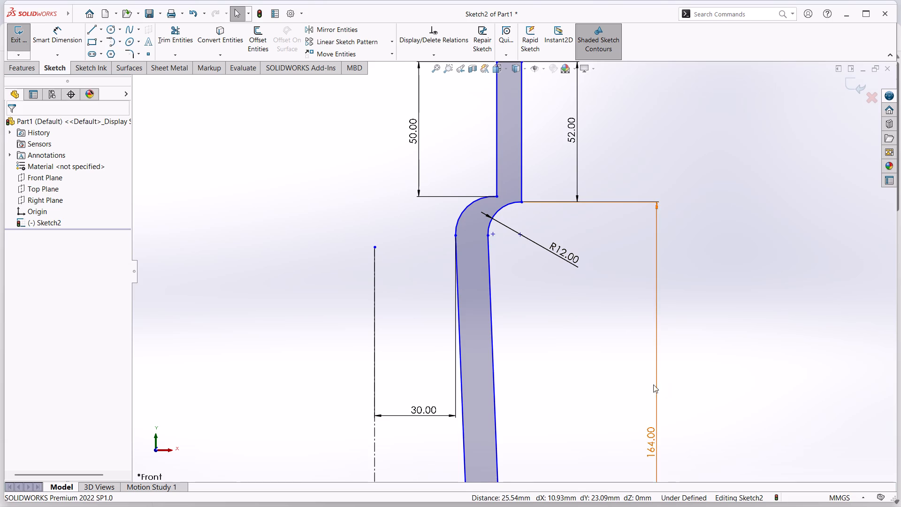
# Extend the vertical centerline's upper endpoint above the top of the neck, to a length of about 246.5 mm.
pyautogui.scroll(3, 566, 318)
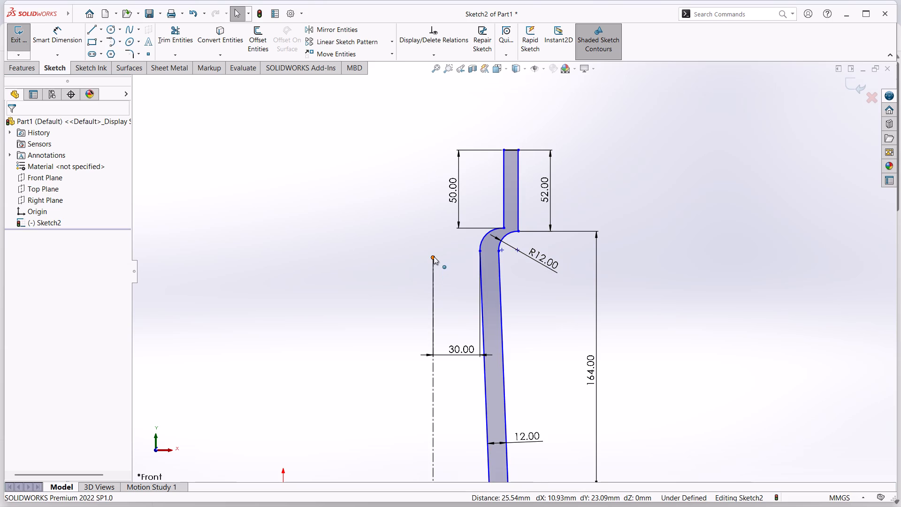
pyautogui.moveTo(434, 256); pyautogui.dragTo(437, 102)
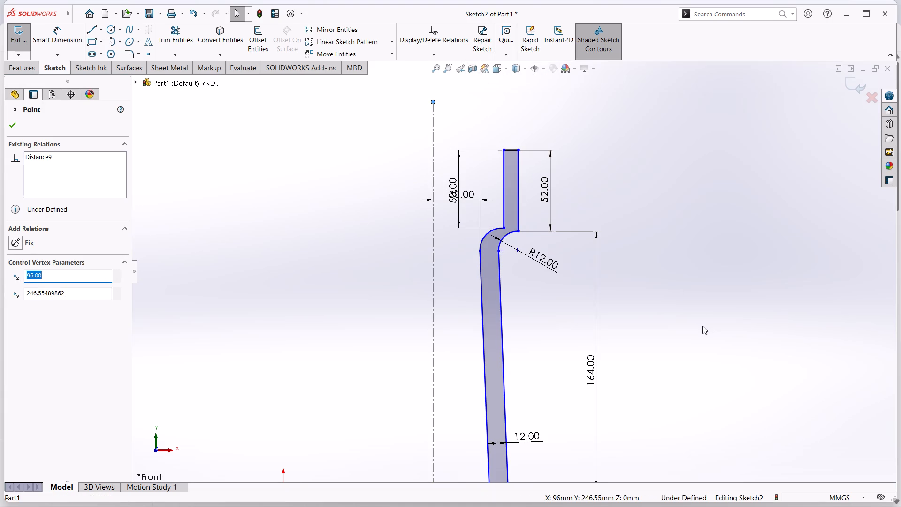
# Dimension the distance from the centerline to the neck's inner vertical line as 96/2 (48 mm), placed above the neck.
pyautogui.scroll(1, 512, 330)
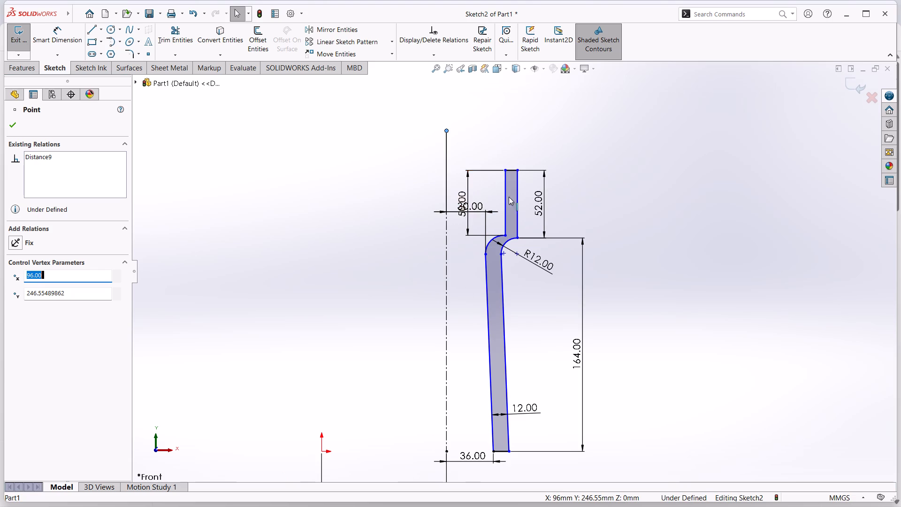
pyautogui.click(62, 48)
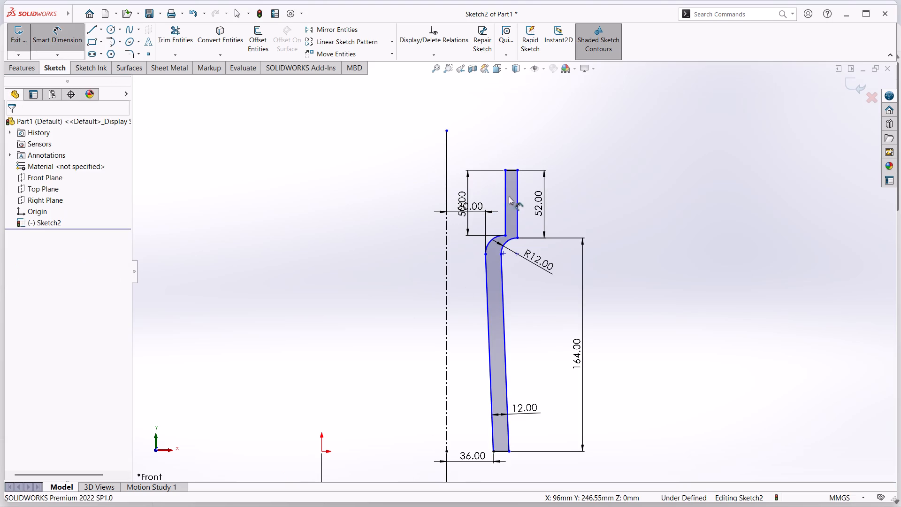
pyautogui.click(505, 194)
pyautogui.click(446, 176)
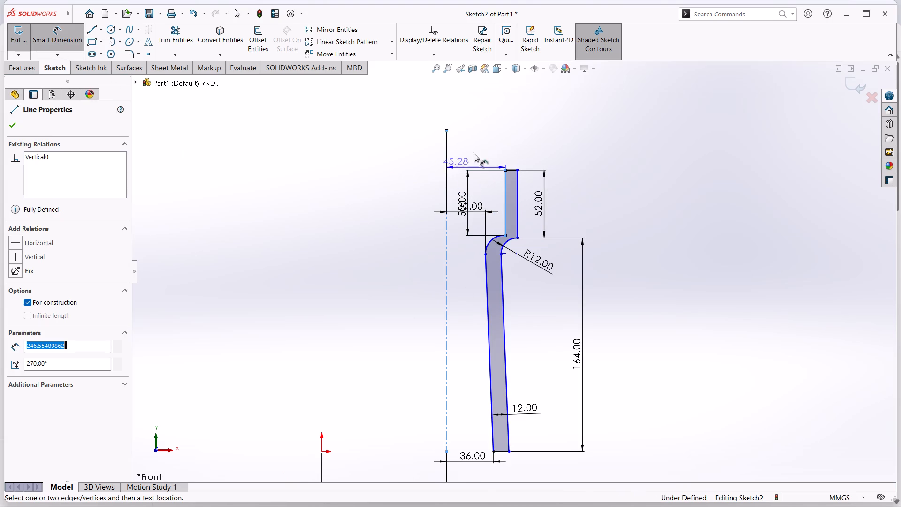
pyautogui.click(480, 143)
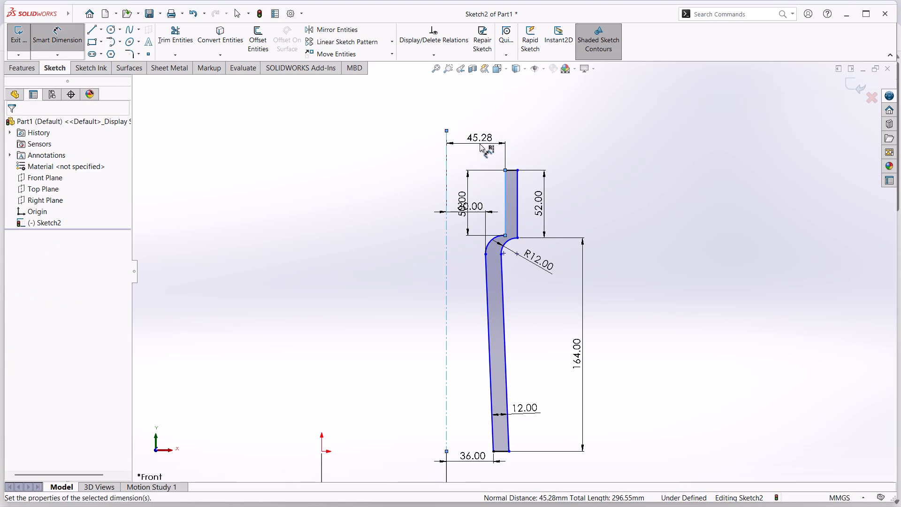
pyautogui.press('9')
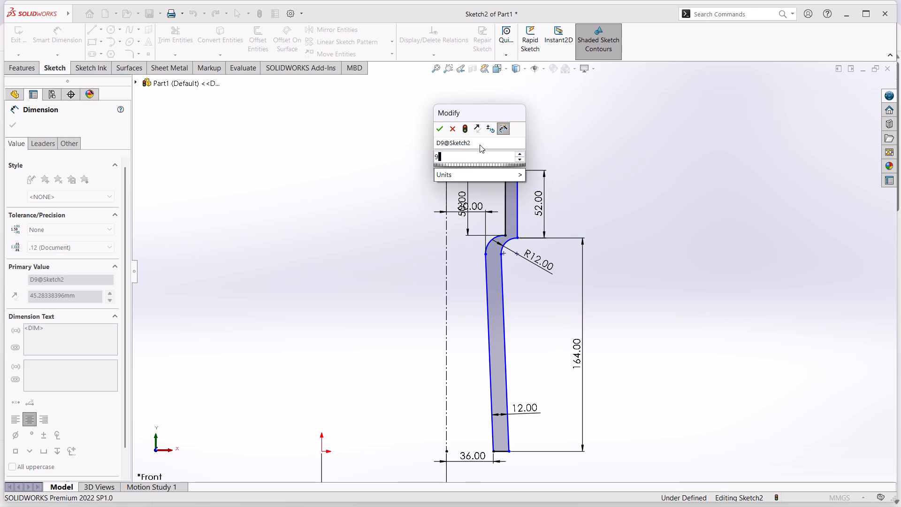
pyautogui.press('6')
pyautogui.write('/2')
pyautogui.press('Return')
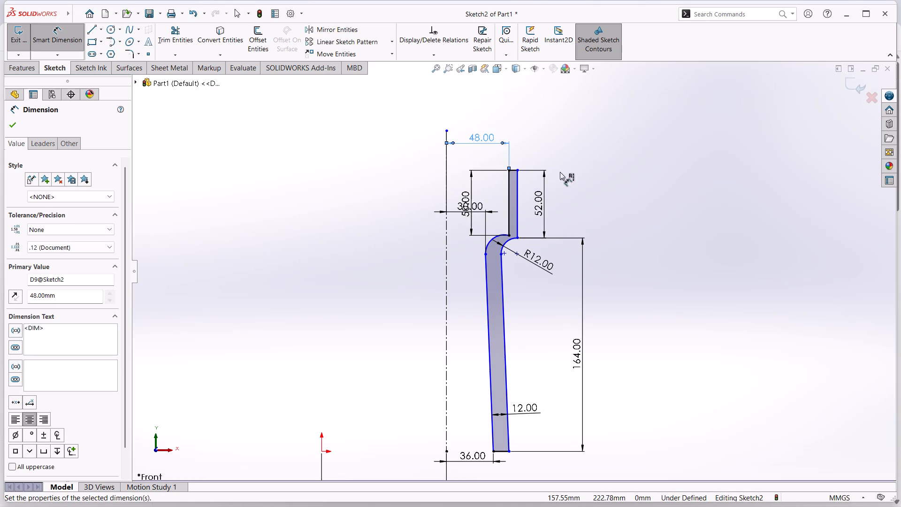
pyautogui.click(610, 180)
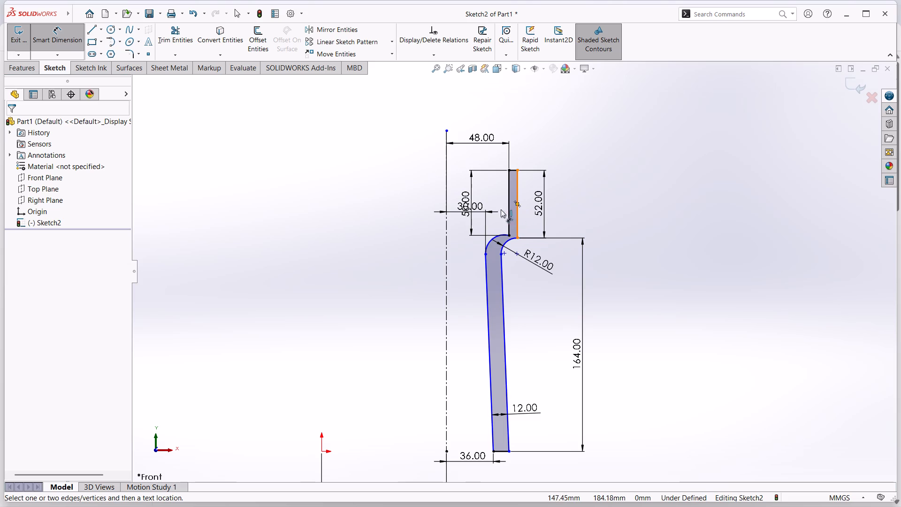
# Dimension the distance from the centerline to the neck's outer vertical line as 105/2 (52.5 mm), placed above the 48 mm dimension.
pyautogui.click(447, 191)
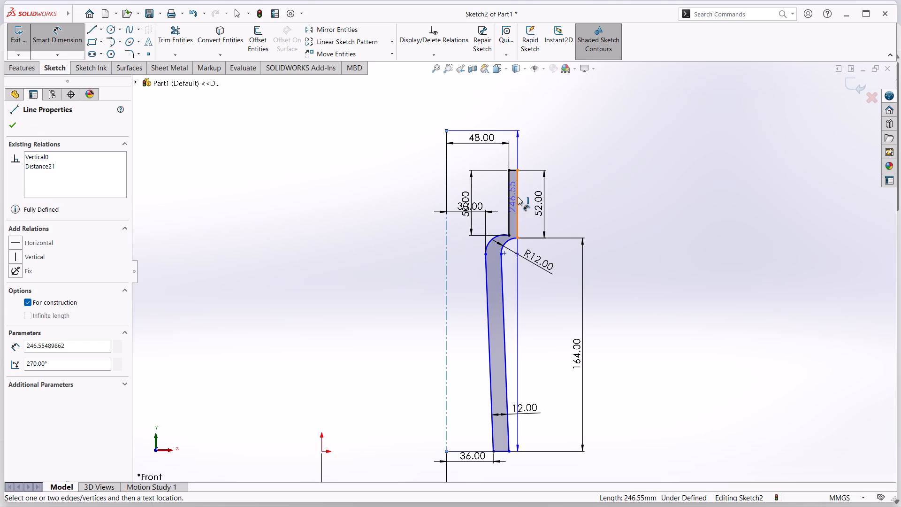
pyautogui.click(518, 197)
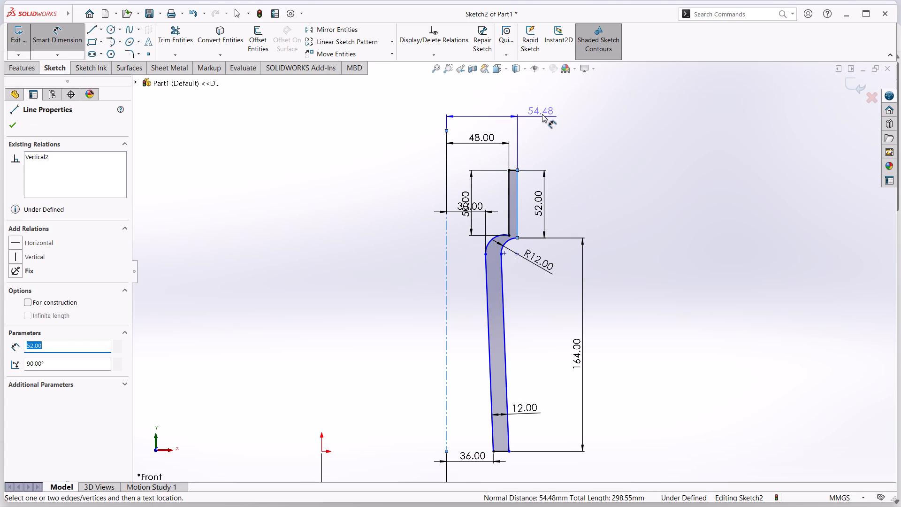
pyautogui.click(548, 112)
pyautogui.press('1')
pyautogui.press('0')
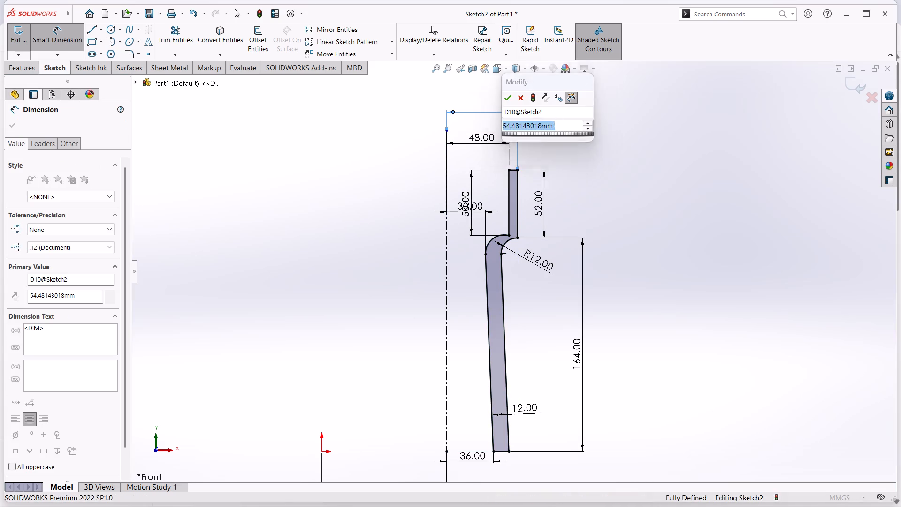
pyautogui.press('5')
pyautogui.write('/2')
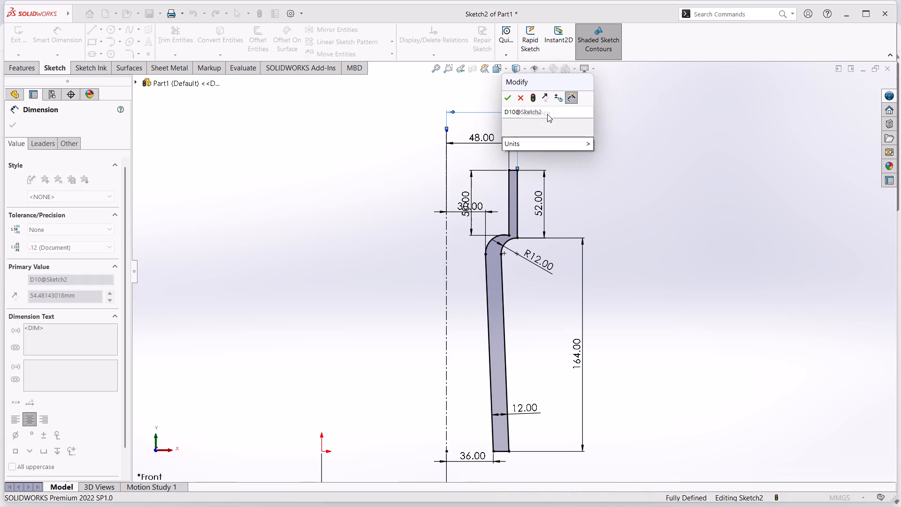
pyautogui.press('Return')
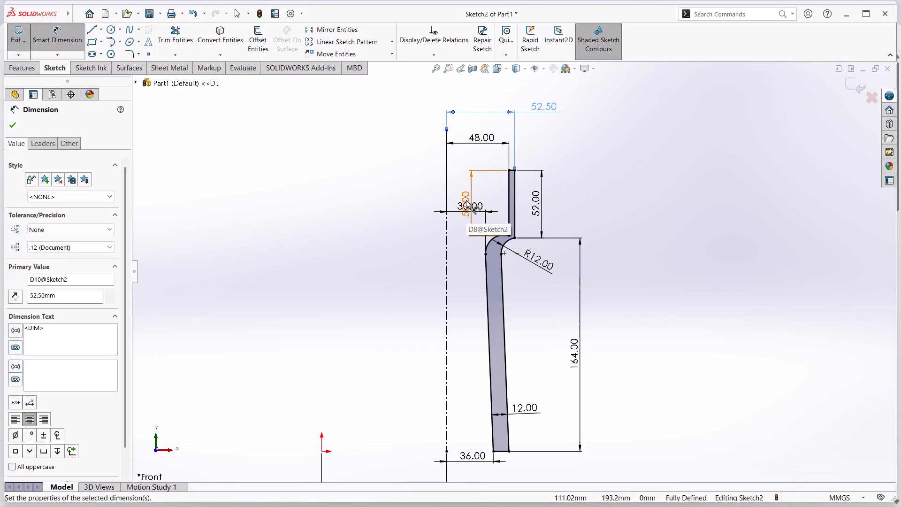
# Move the neck's 50 mm length dimension and the overlapping 30 mm dimension to the far side of the centerline.
pyautogui.moveTo(466, 200); pyautogui.dragTo(388, 200)
pyautogui.moveTo(468, 207); pyautogui.dragTo(467, 209)
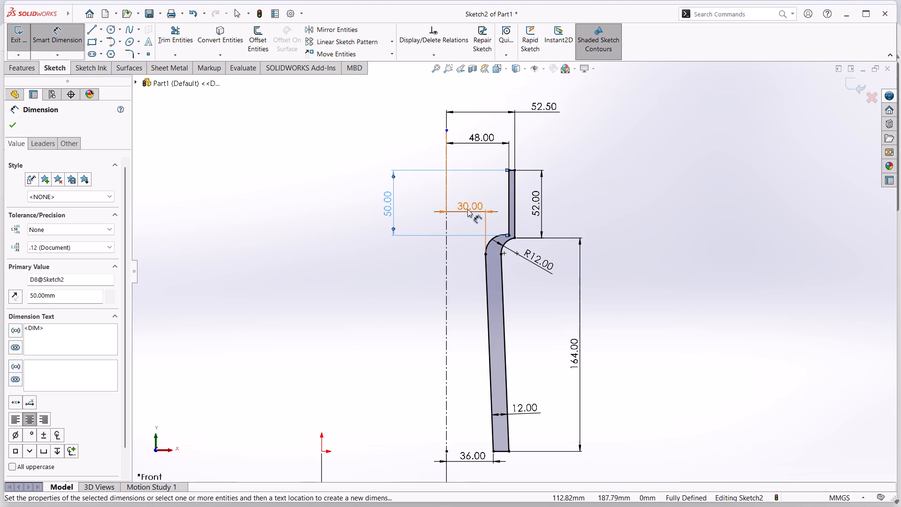
pyautogui.moveTo(467, 209); pyautogui.dragTo(389, 272)
# Set the length of the neck's inner vertical line to 48 mm.
pyautogui.doubleClick(387, 212)
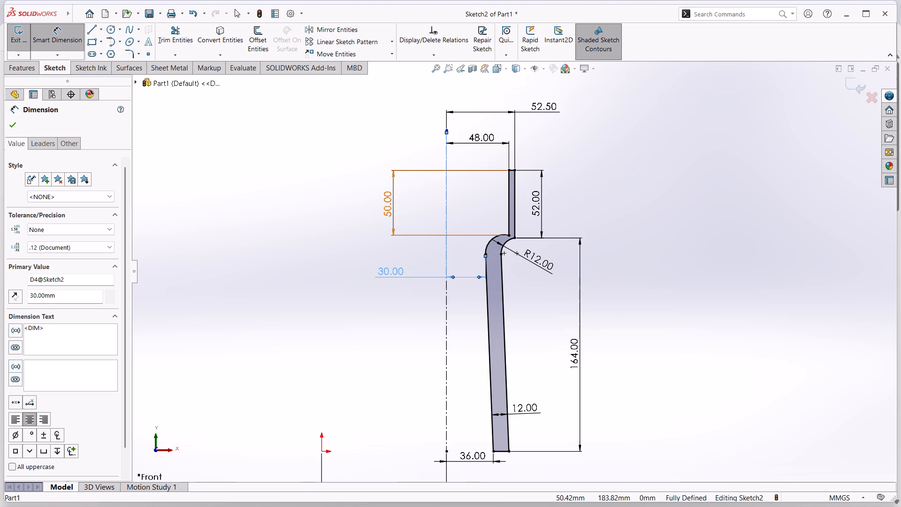
pyautogui.write('48')
pyautogui.press('Return')
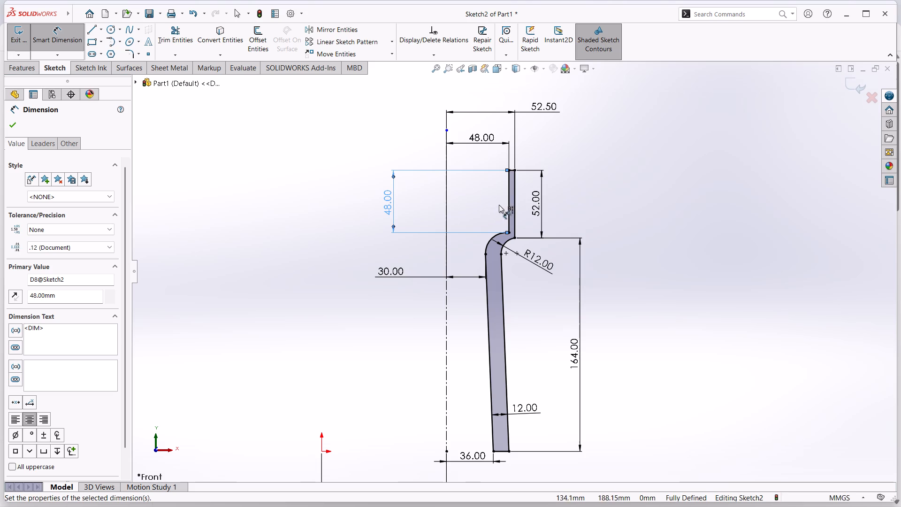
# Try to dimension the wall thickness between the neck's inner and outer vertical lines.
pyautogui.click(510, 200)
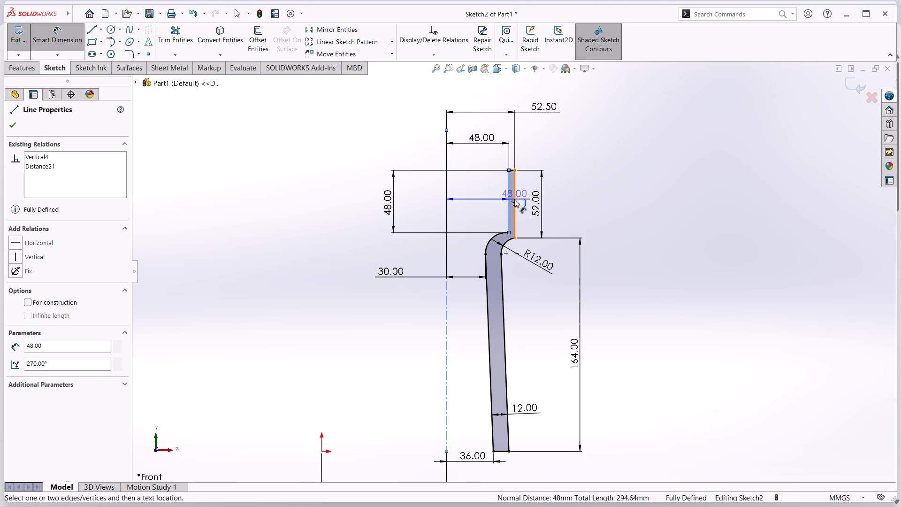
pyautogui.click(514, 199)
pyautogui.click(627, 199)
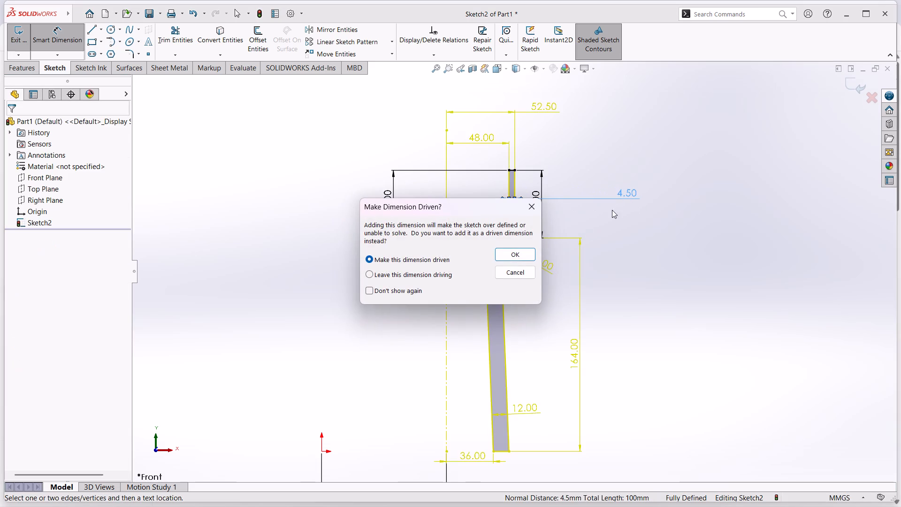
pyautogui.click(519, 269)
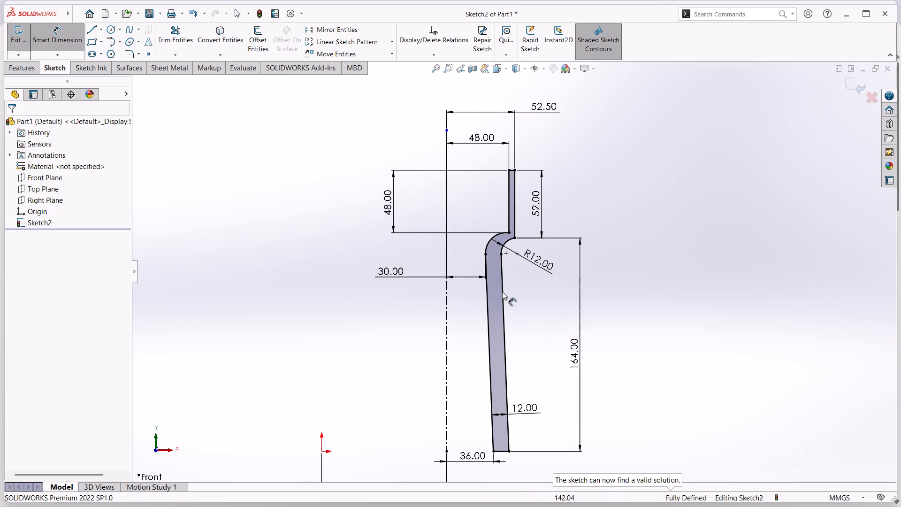
# Exit the wall profile sketch.
pyautogui.scroll(2, 470, 353)
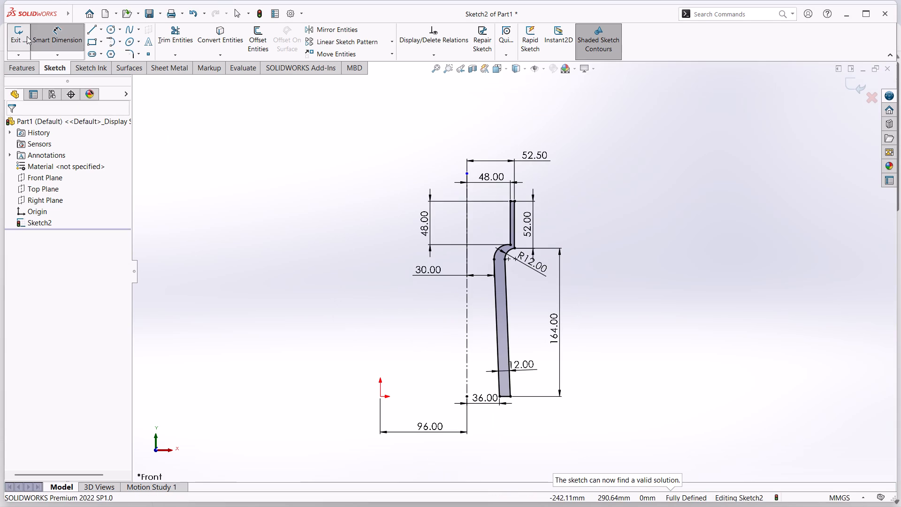
pyautogui.click(25, 36)
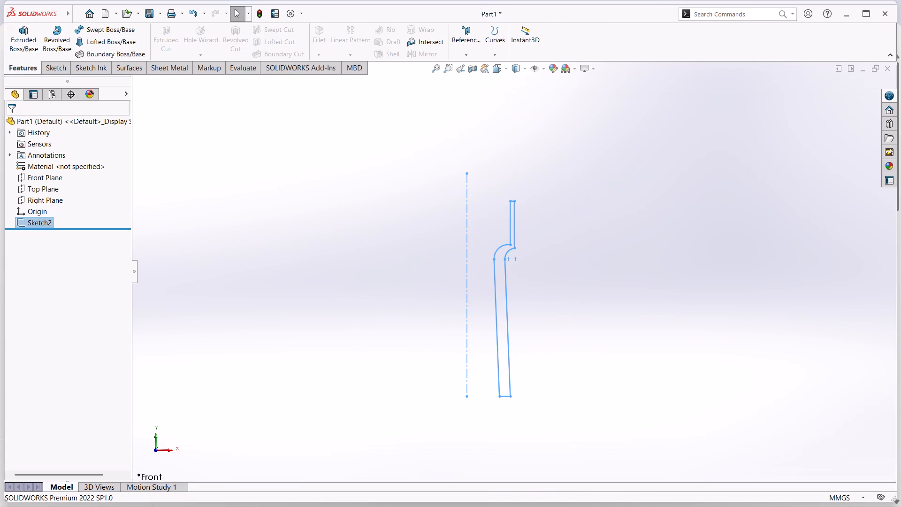
# Revolve the closed wall profile 360° about the vertical centerline to create the hollow body.
pyautogui.click(61, 35)
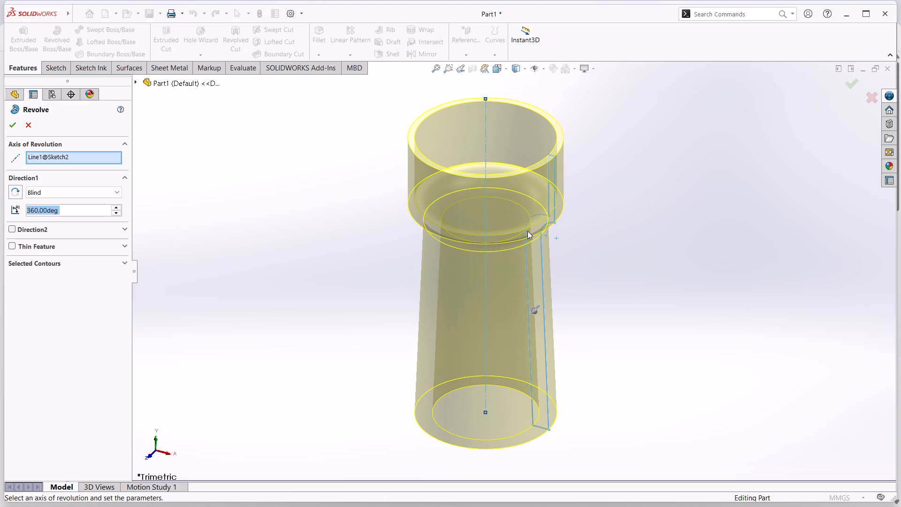
pyautogui.click(18, 125)
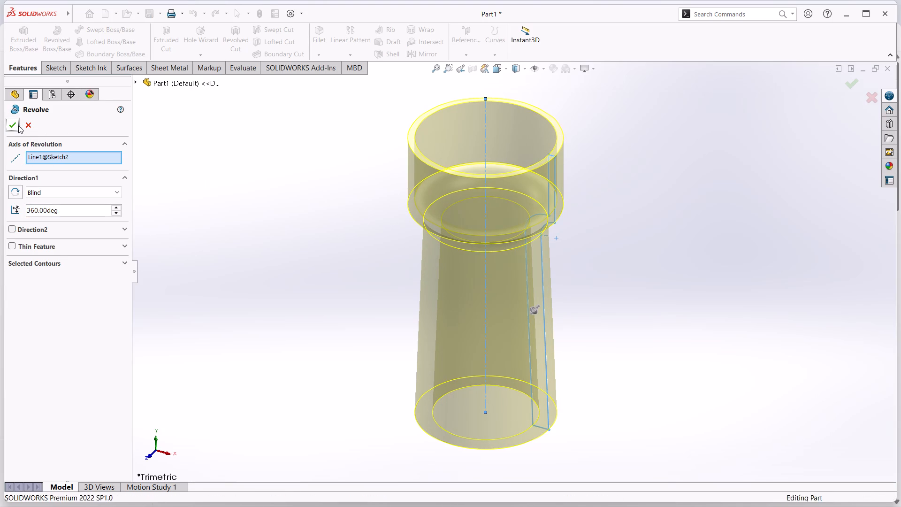
# Examine the revolved body's open rim, interior and stepped side profile.
pyautogui.moveTo(255, 243); pyautogui.dragTo(266, 381, button='middle')
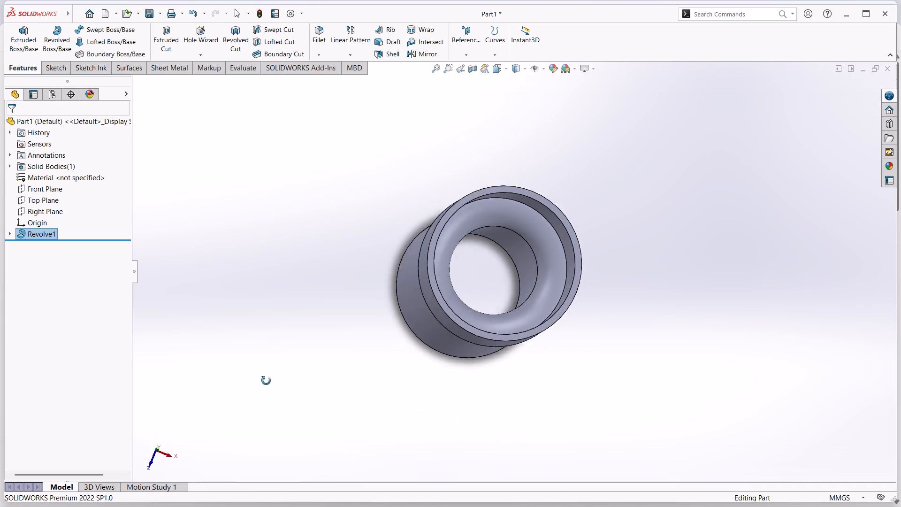
pyautogui.moveTo(266, 381); pyautogui.dragTo(253, 169, button='middle')
pyautogui.scroll(1, 258, 173)
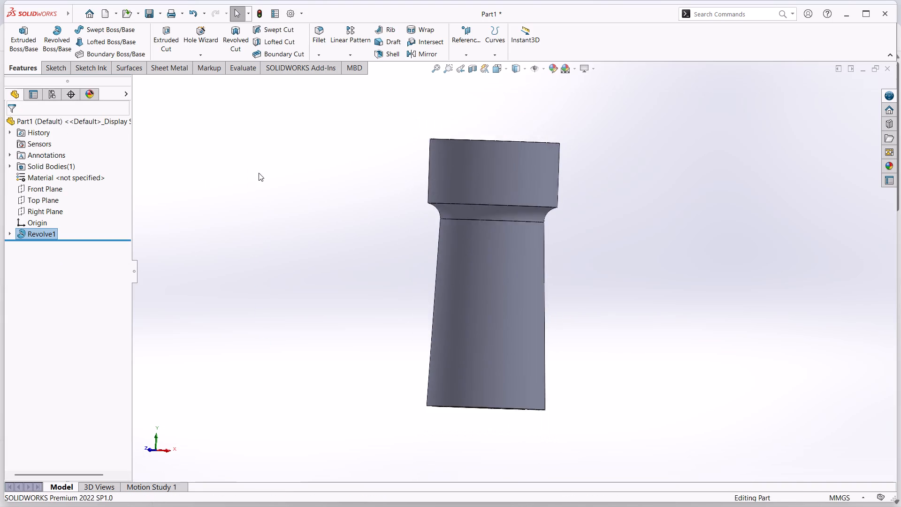
pyautogui.scroll(1, 259, 173)
pyautogui.scroll(2, 291, 227)
pyautogui.scroll(-2, 311, 233)
pyautogui.scroll(2, 199, 104)
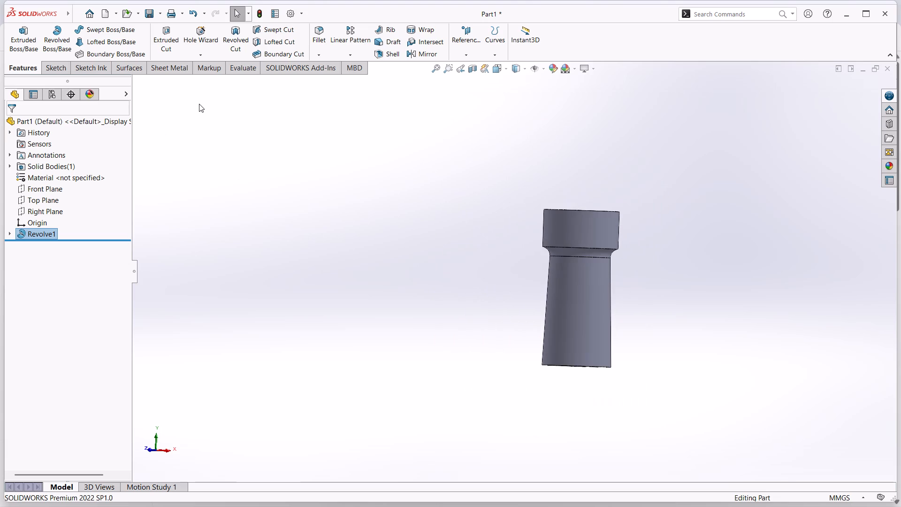
pyautogui.scroll(1, 384, 193)
pyautogui.scroll(-1, 434, 215)
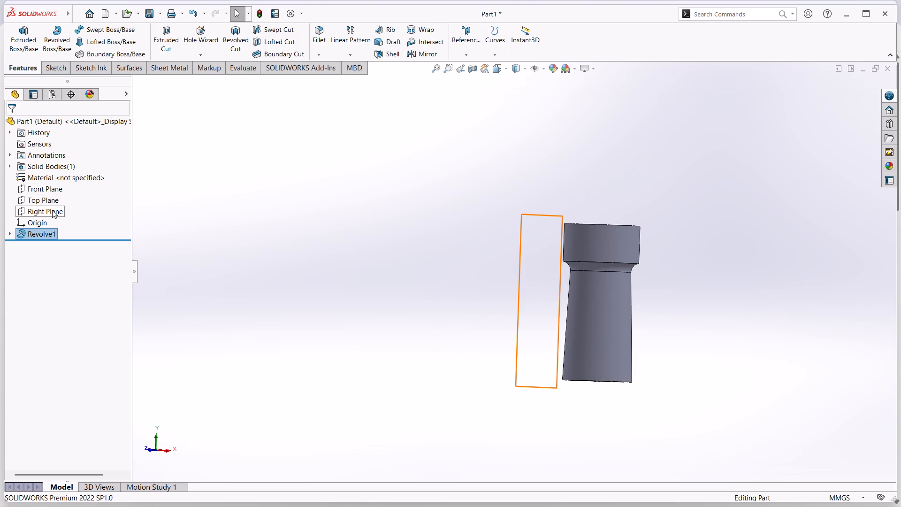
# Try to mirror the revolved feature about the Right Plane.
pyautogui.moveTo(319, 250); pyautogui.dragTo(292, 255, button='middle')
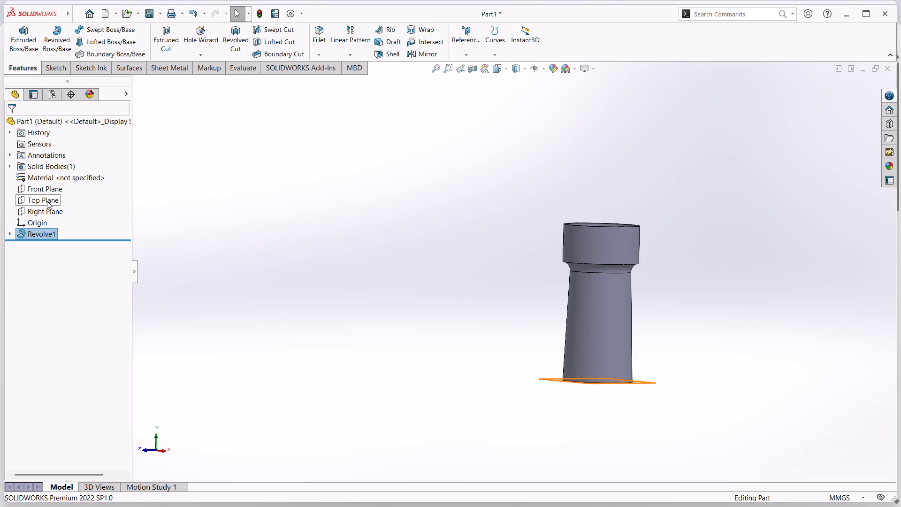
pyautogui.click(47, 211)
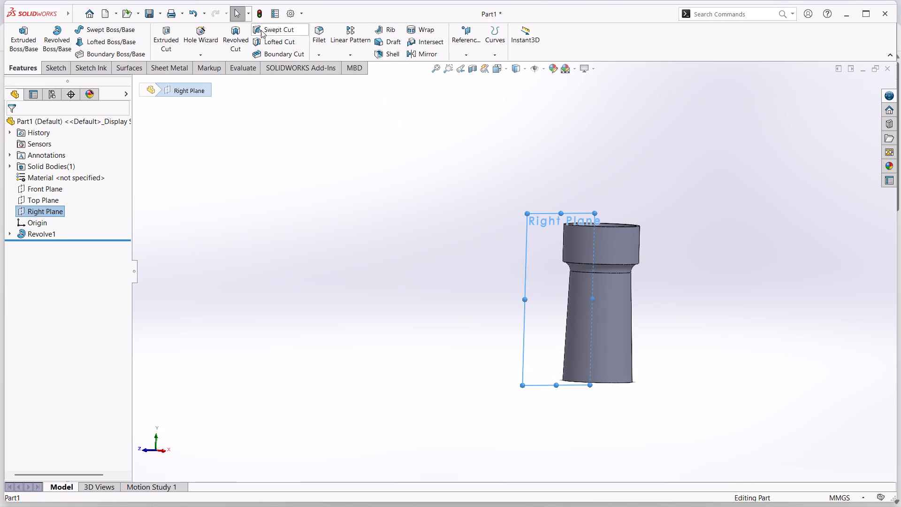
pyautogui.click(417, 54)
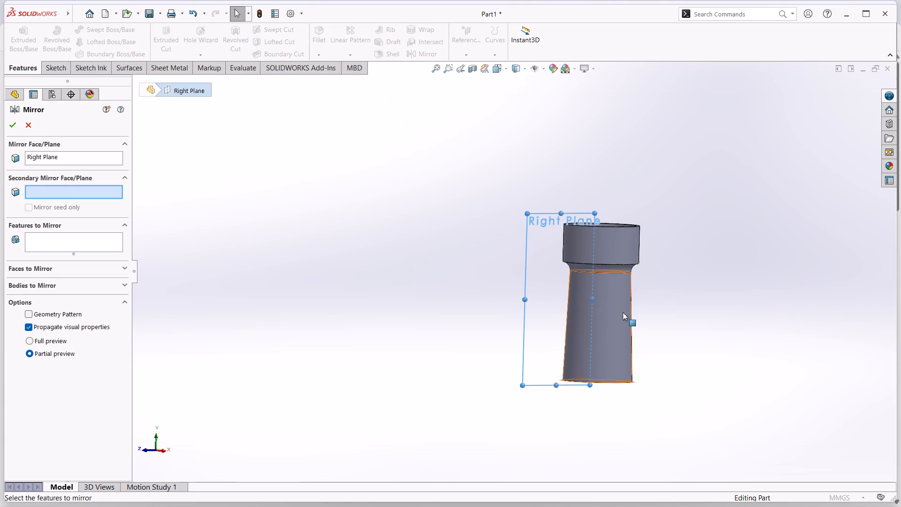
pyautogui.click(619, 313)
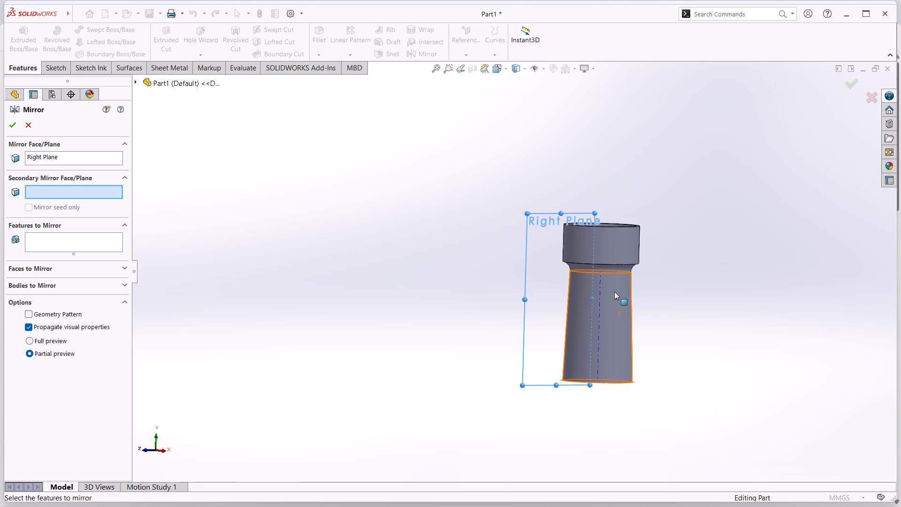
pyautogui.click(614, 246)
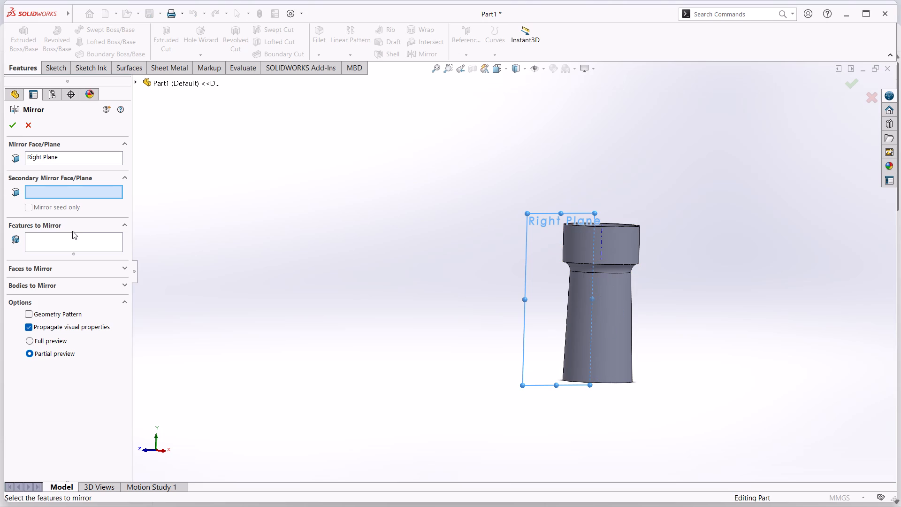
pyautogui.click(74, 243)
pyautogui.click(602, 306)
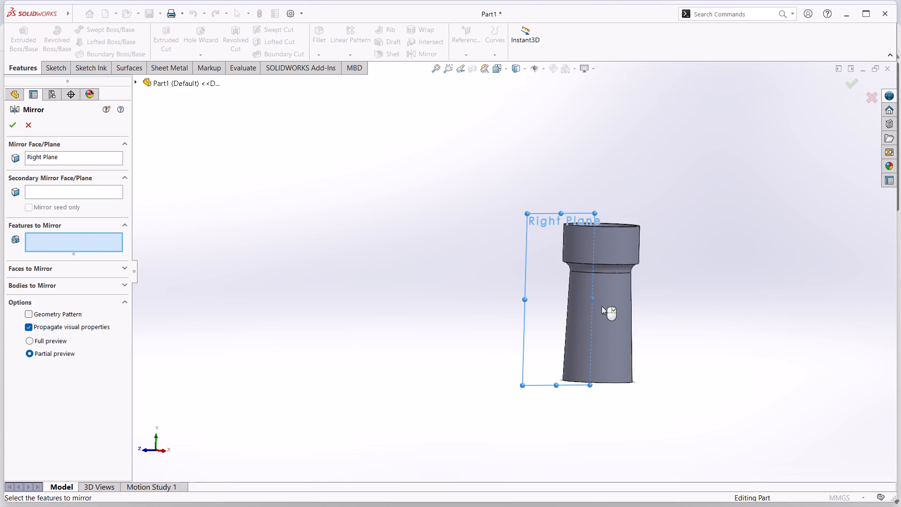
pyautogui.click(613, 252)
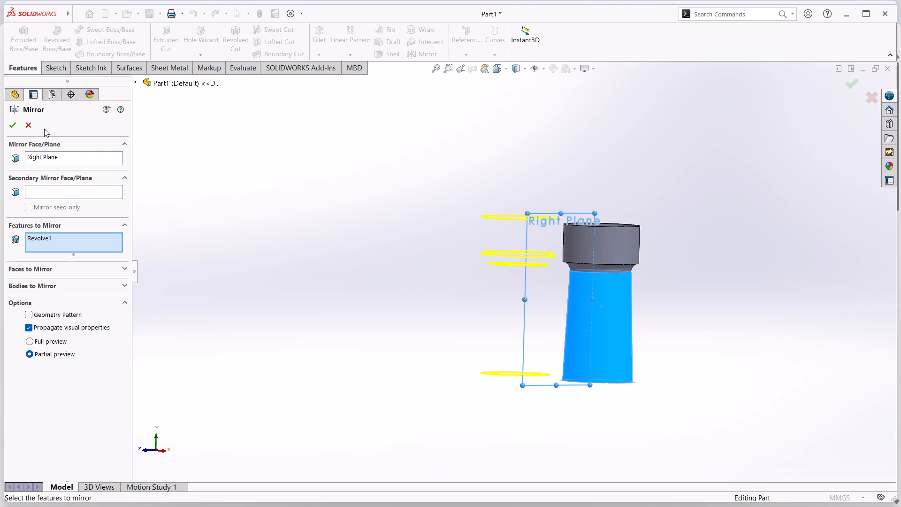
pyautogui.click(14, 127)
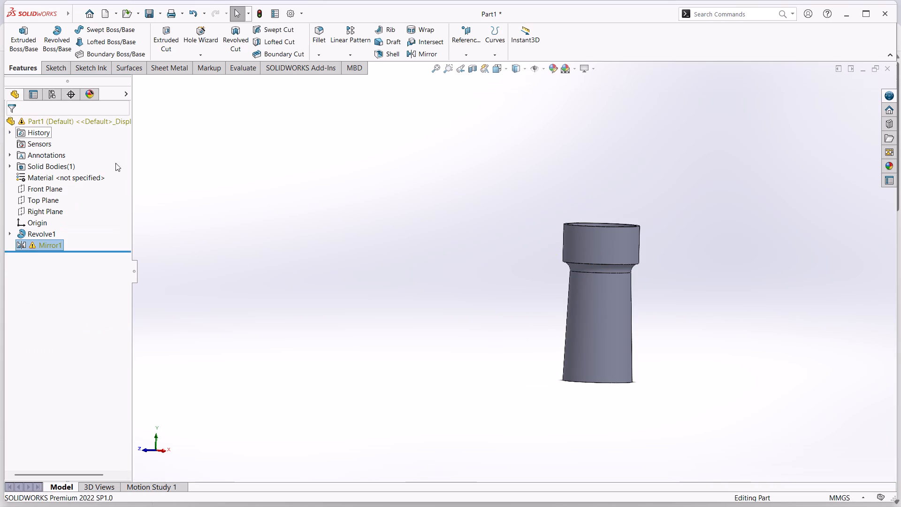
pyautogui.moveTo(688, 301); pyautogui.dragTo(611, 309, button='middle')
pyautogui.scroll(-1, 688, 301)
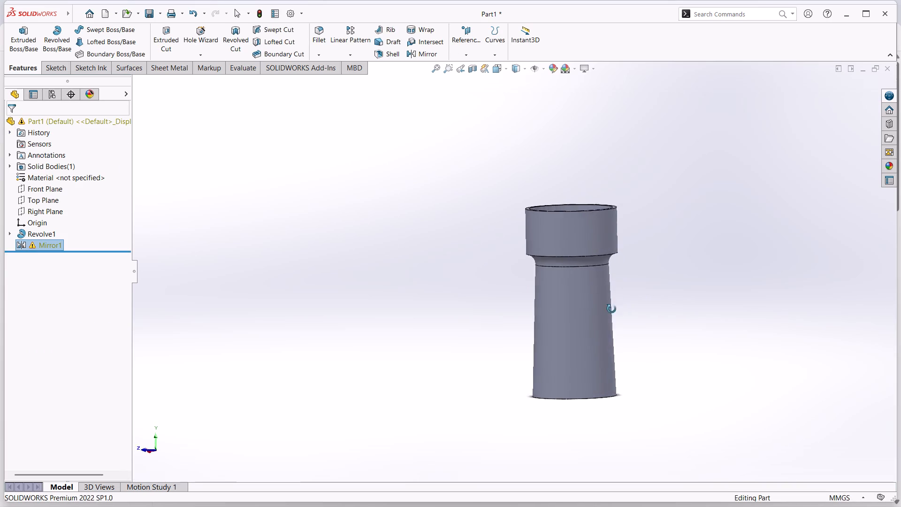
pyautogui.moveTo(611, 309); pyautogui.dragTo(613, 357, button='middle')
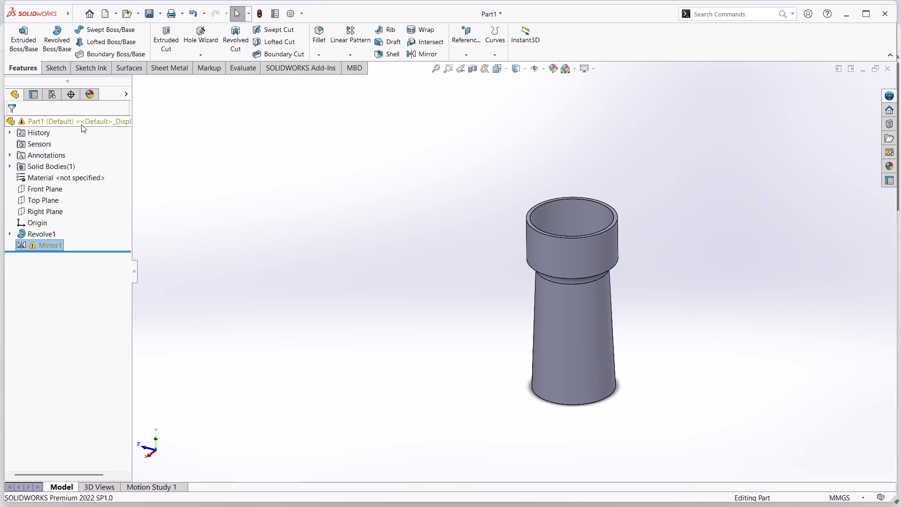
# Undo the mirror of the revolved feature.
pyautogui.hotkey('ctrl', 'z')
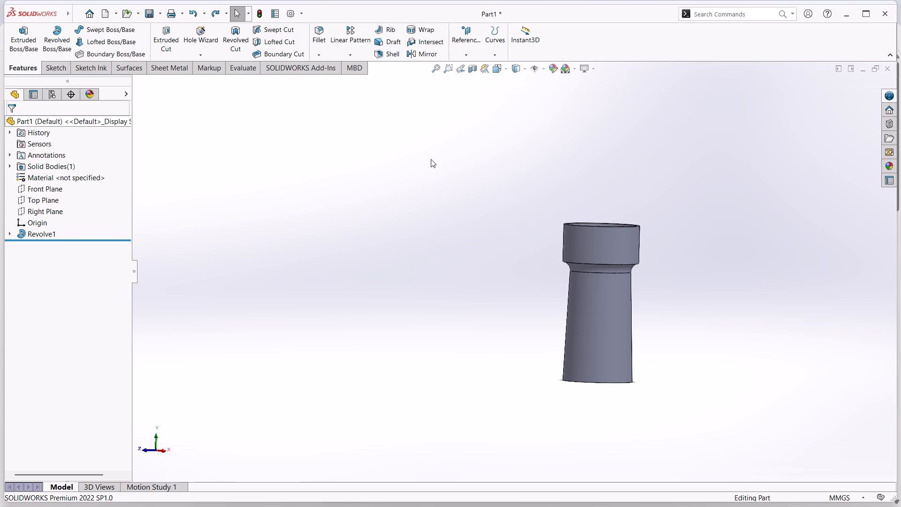
# Examine the revolved body from above, the side and below, checking its wall thickness, inner shoulder and base opening.
pyautogui.scroll(1, 675, 300)
pyautogui.scroll(-1, 683, 316)
pyautogui.moveTo(683, 316); pyautogui.dragTo(685, 305, button='middle')
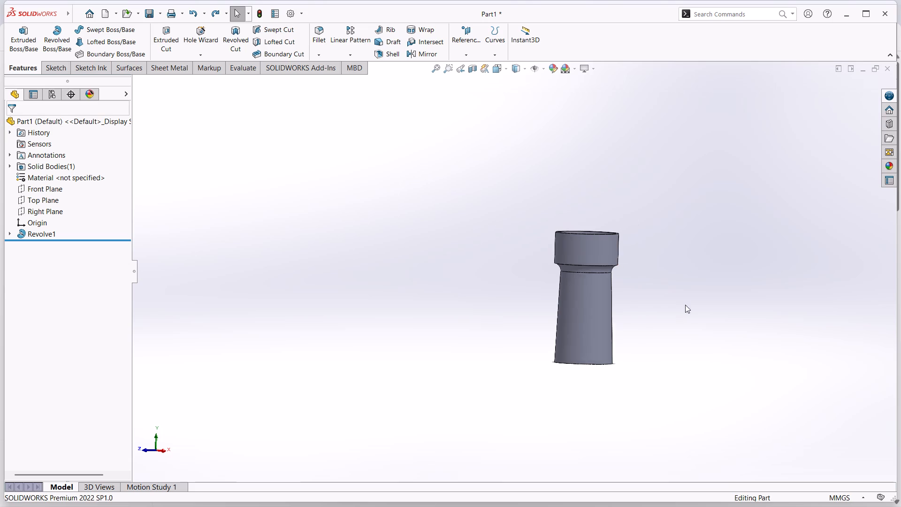
pyautogui.moveTo(685, 305); pyautogui.dragTo(662, 345, button='middle')
pyautogui.scroll(-5, 601, 306)
pyautogui.scroll(4, 512, 279)
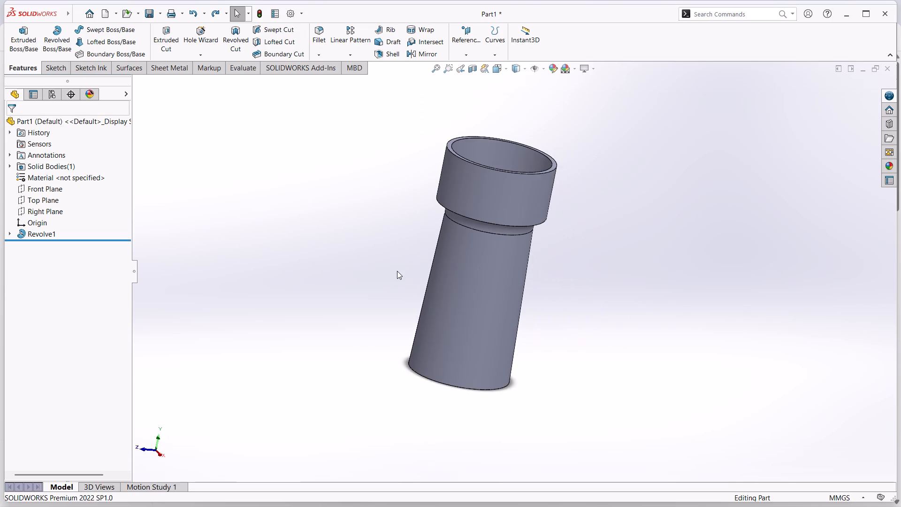
pyautogui.moveTo(397, 270); pyautogui.dragTo(324, 360, button='middle')
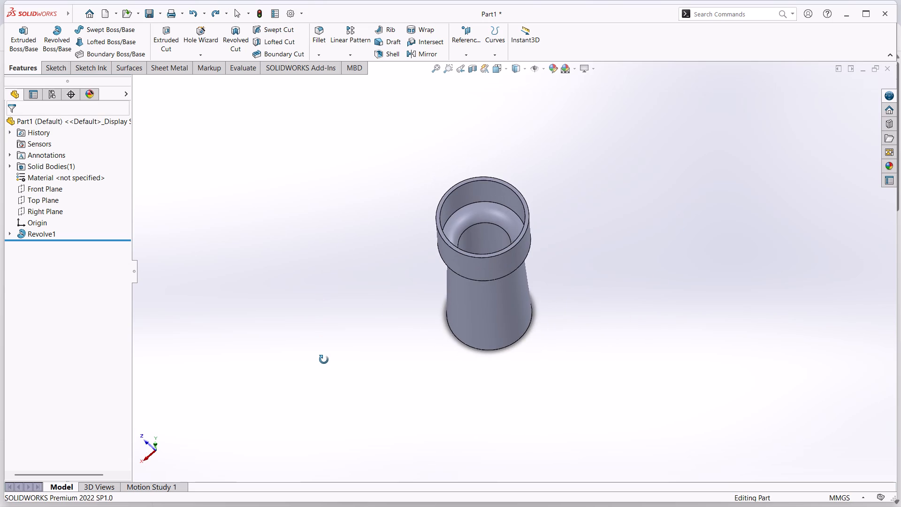
pyautogui.moveTo(324, 360); pyautogui.dragTo(328, 328, button='middle')
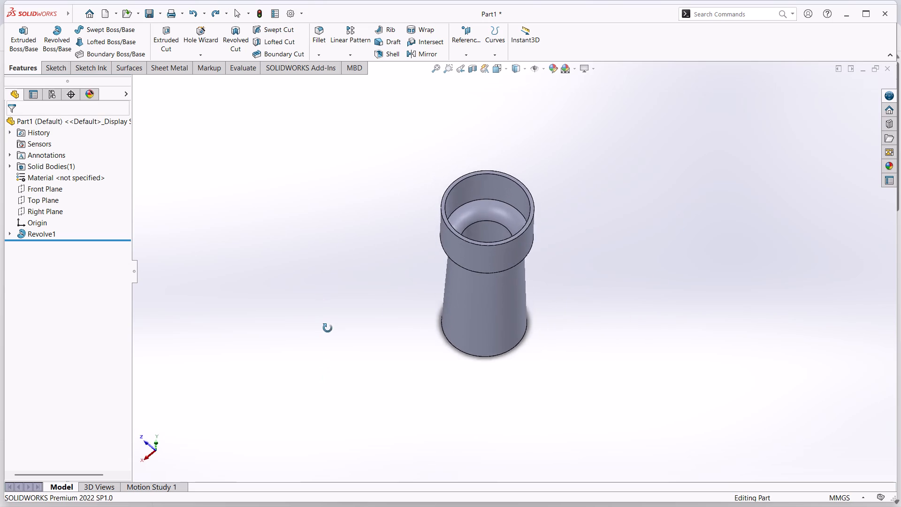
pyautogui.moveTo(328, 328); pyautogui.dragTo(327, 171, button='middle')
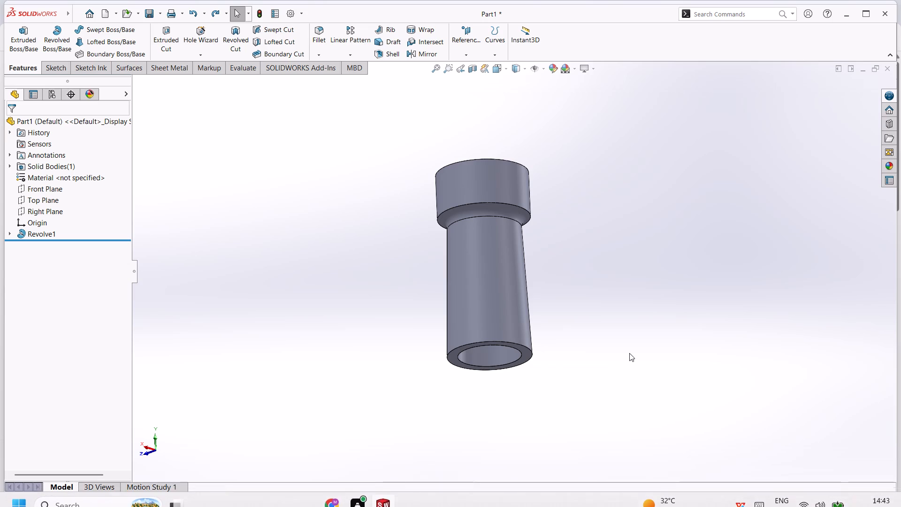
pyautogui.moveTo(602, 194); pyautogui.dragTo(602, 297, button='middle')
pyautogui.scroll(-1, 605, 230)
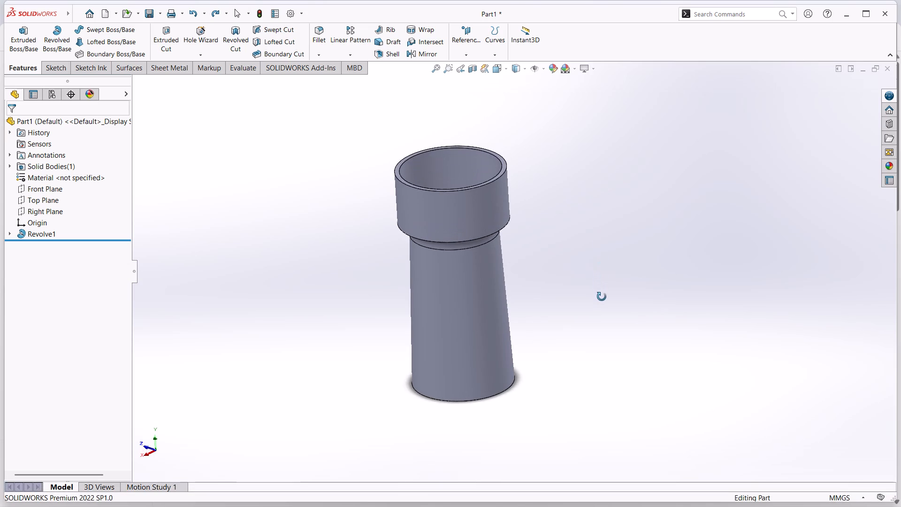
pyautogui.moveTo(602, 297); pyautogui.dragTo(608, 334, button='middle')
pyautogui.scroll(-1, 611, 420)
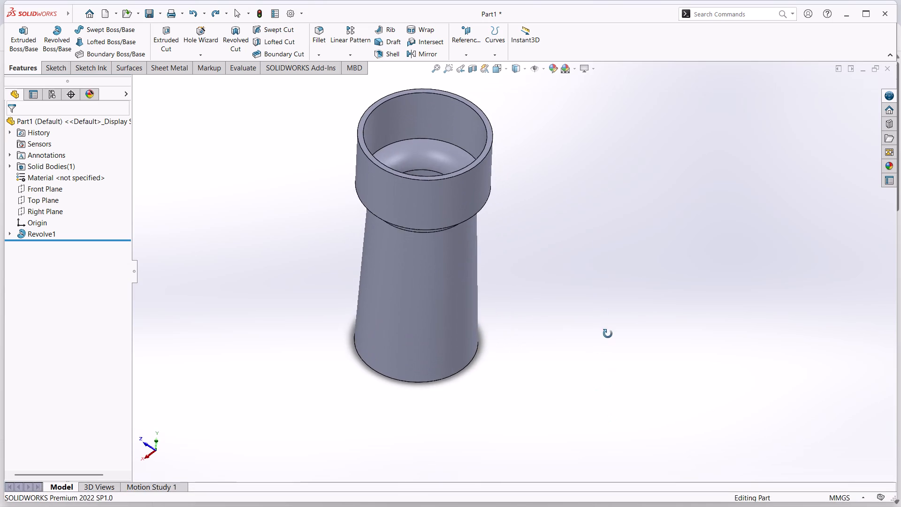
pyautogui.moveTo(608, 334); pyautogui.dragTo(608, 330, button='middle')
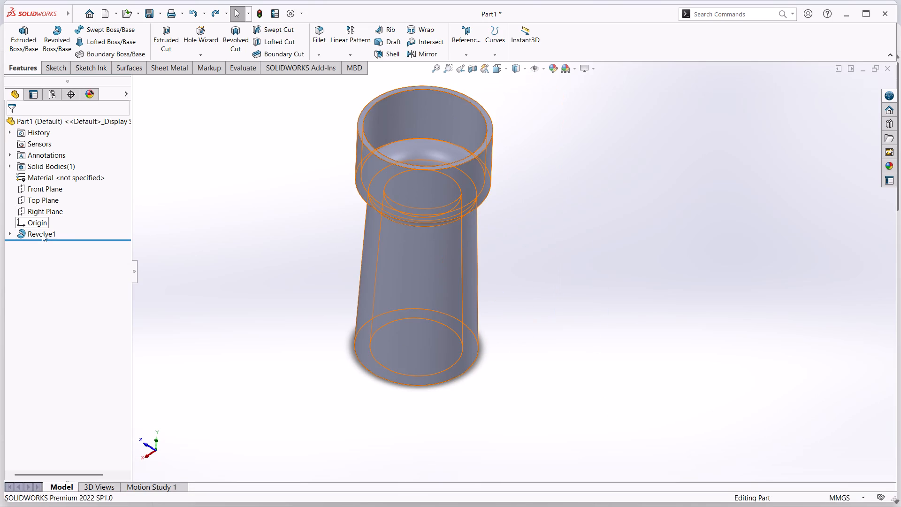
# Open the revolve feature's wall profile sketch for editing.
pyautogui.rightClick(42, 233)
pyautogui.click(181, 239)
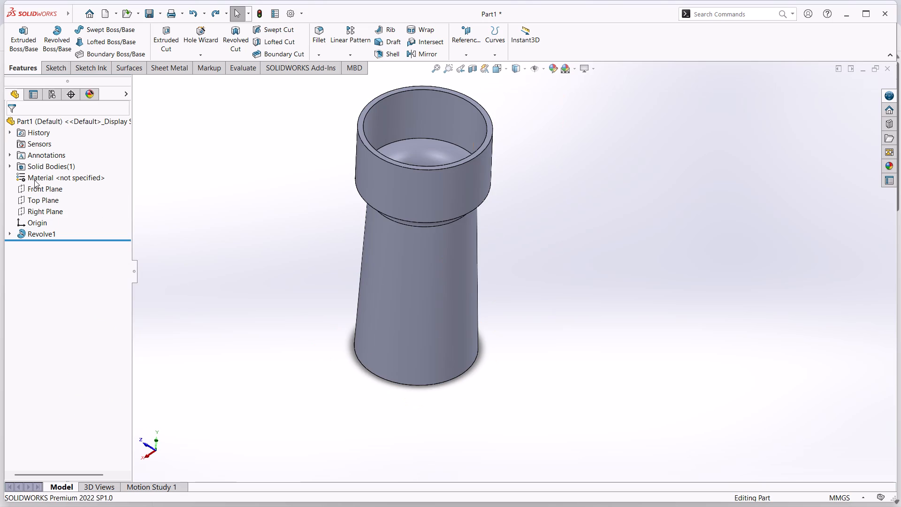
pyautogui.click(3, 231)
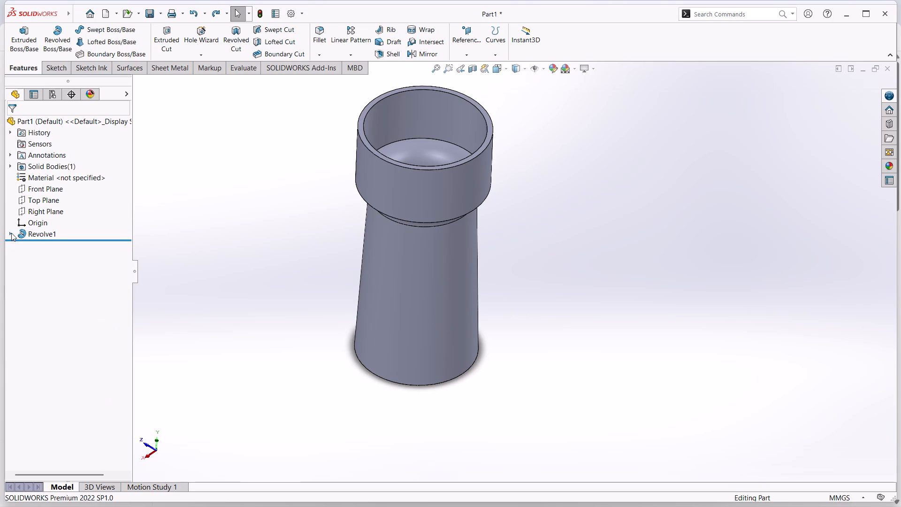
pyautogui.click(11, 233)
pyautogui.click(52, 248)
pyautogui.click(63, 221)
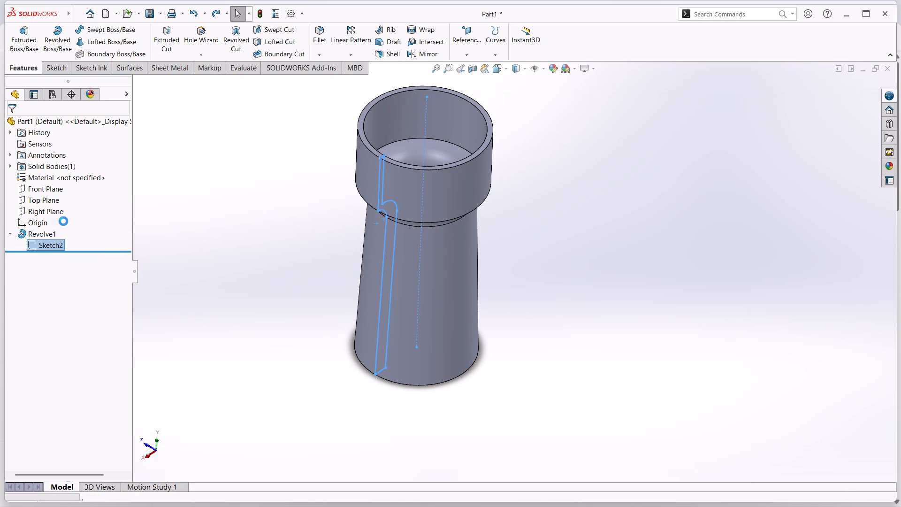
# Set the radius of the neck's outer vertical line to 54 mm and exit the sketch to rebuild the revolve.
pyautogui.scroll(3, 630, 187)
pyautogui.scroll(4, 689, 167)
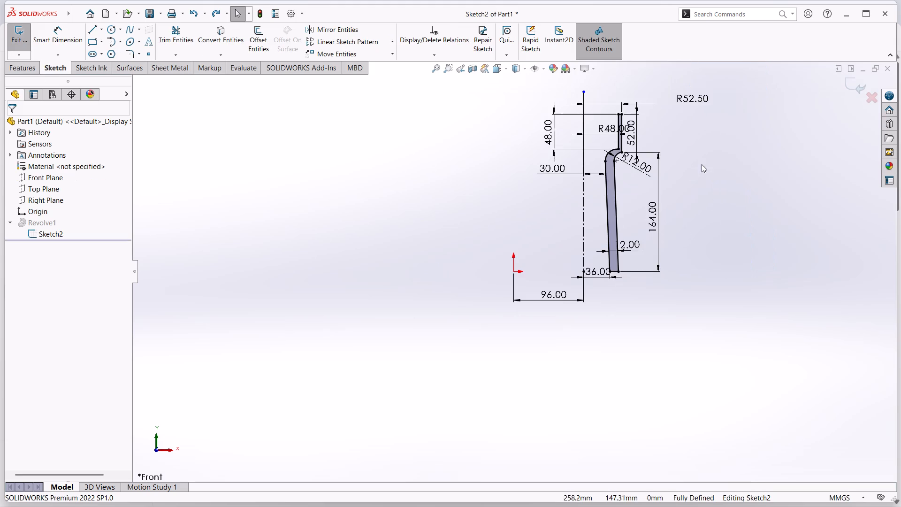
pyautogui.scroll(-3, 645, 133)
pyautogui.scroll(-3, 589, 151)
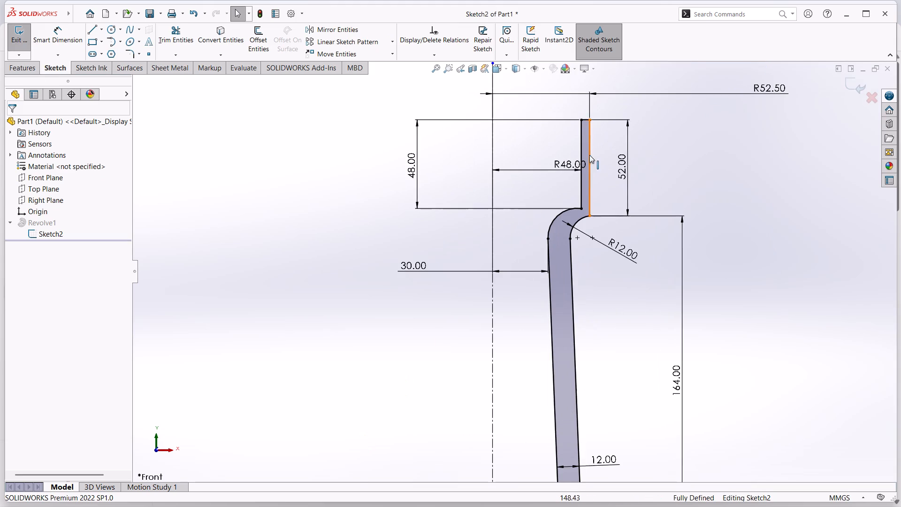
pyautogui.scroll(-3, 580, 144)
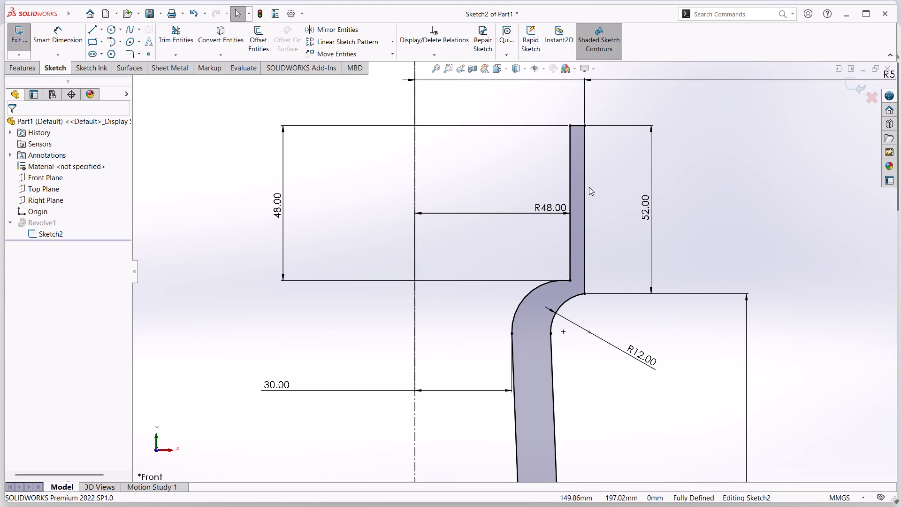
pyautogui.scroll(3, 630, 189)
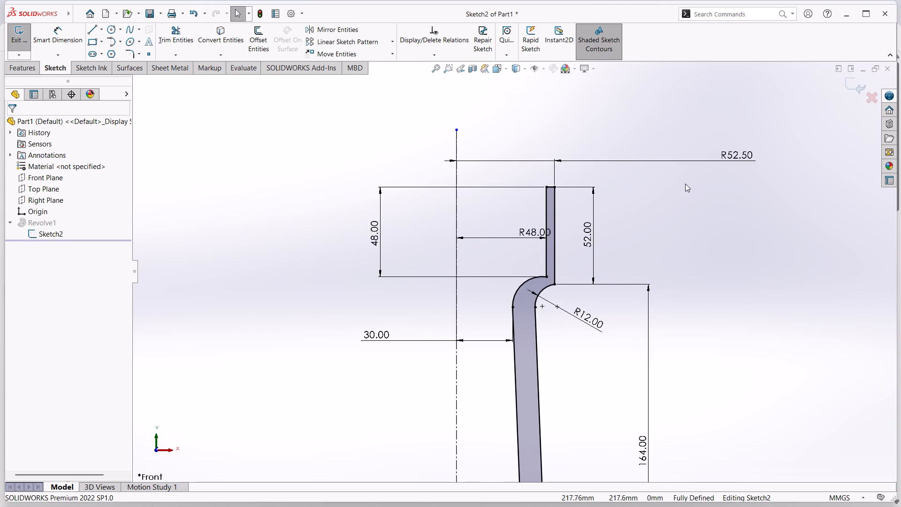
pyautogui.doubleClick(732, 157)
pyautogui.write('54')
pyautogui.press('Return')
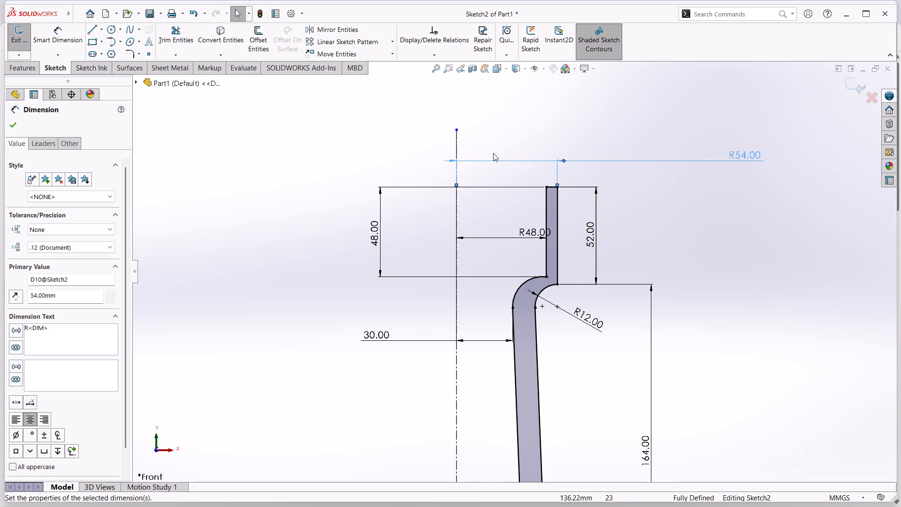
pyautogui.click(5, 122)
pyautogui.click(10, 124)
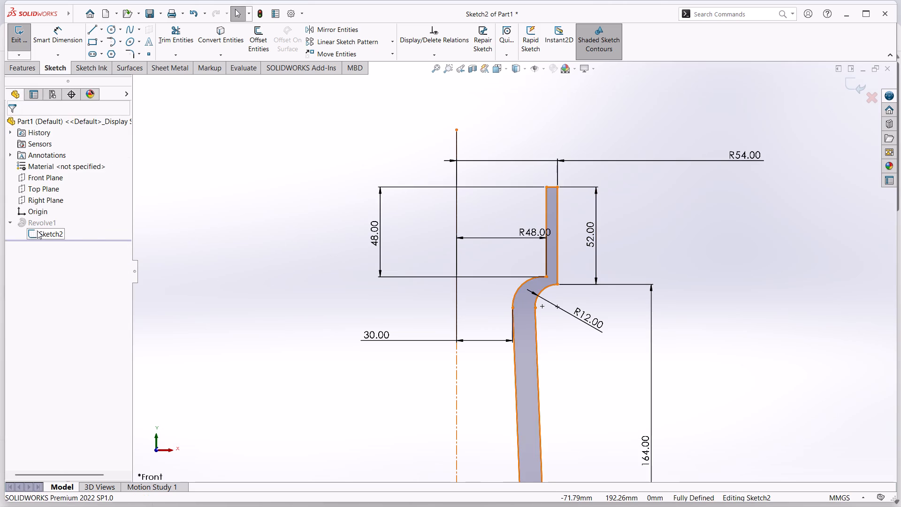
pyautogui.click(854, 86)
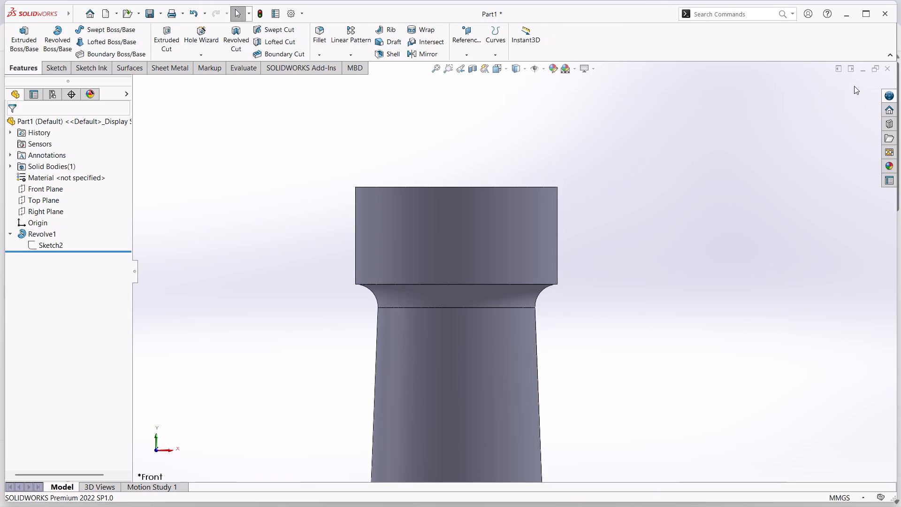
# Examine the rebuilt revolved body from the front, above, the side and below, checking its rim, inner shoulder and base opening.
pyautogui.scroll(3, 655, 222)
pyautogui.scroll(-3, 491, 329)
pyautogui.scroll(2, 491, 301)
pyautogui.moveTo(626, 249); pyautogui.dragTo(626, 254, button='middle')
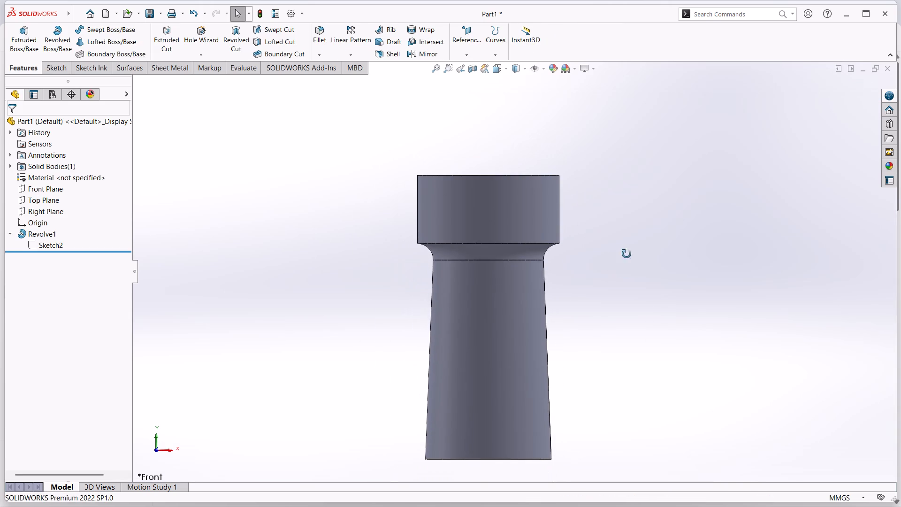
pyautogui.moveTo(626, 254); pyautogui.dragTo(585, 398, button='middle')
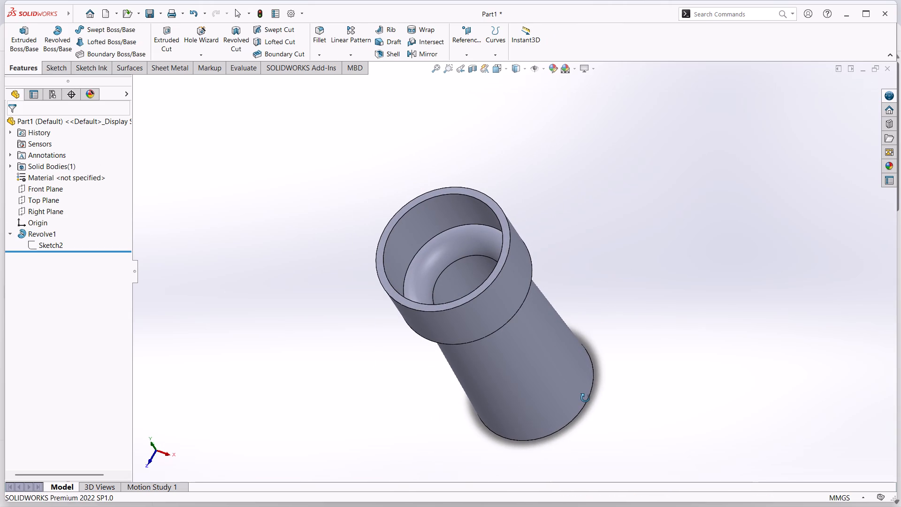
pyautogui.moveTo(585, 398); pyautogui.dragTo(585, 399, button='middle')
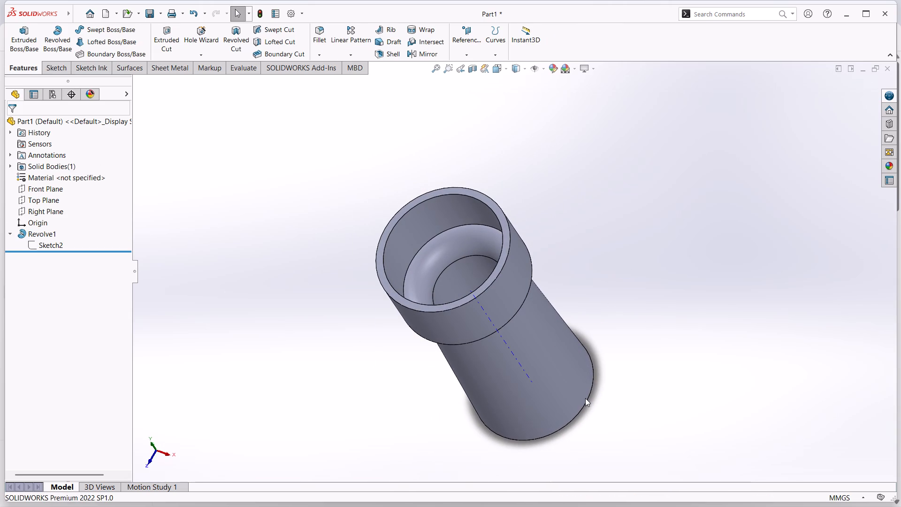
pyautogui.moveTo(676, 324); pyautogui.dragTo(676, 324, button='middle')
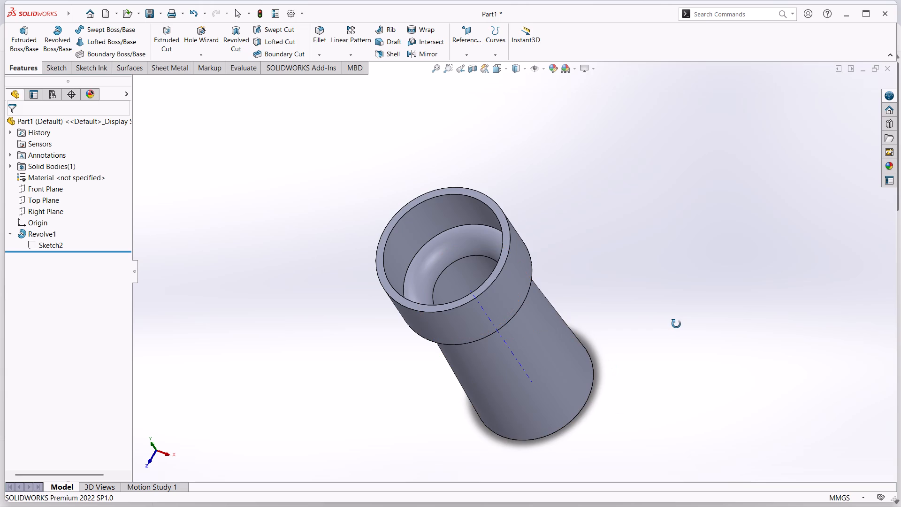
pyautogui.moveTo(676, 324); pyautogui.dragTo(647, 413, button='middle')
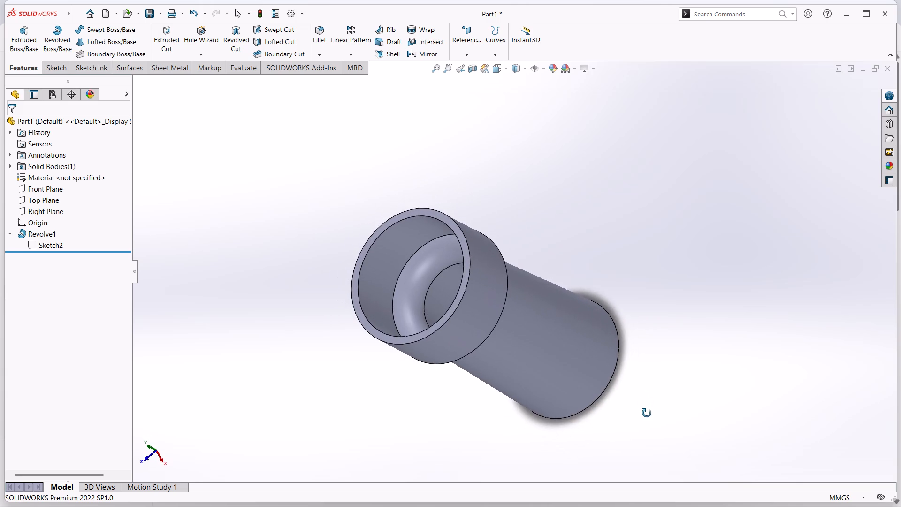
pyautogui.moveTo(647, 413); pyautogui.dragTo(646, 415, button='middle')
pyautogui.scroll(1, 646, 415)
pyautogui.scroll(-2, 612, 391)
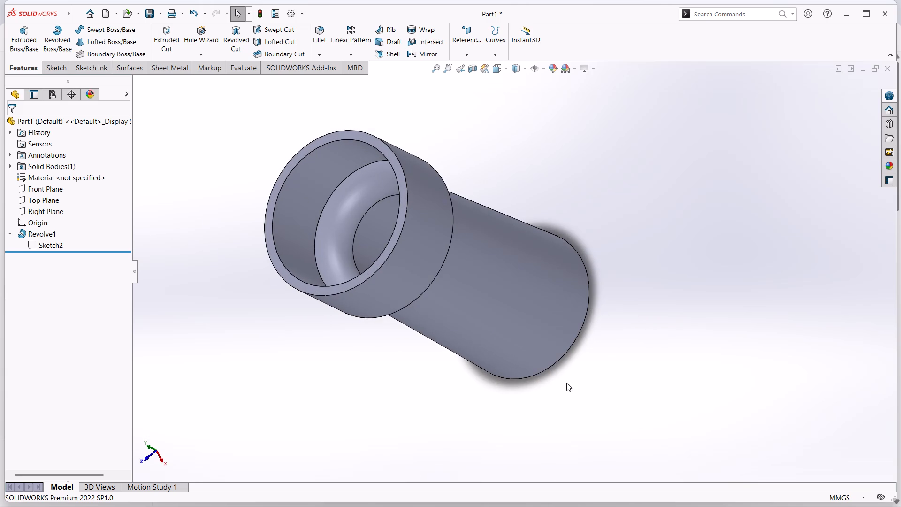
pyautogui.scroll(-1, 566, 382)
pyautogui.moveTo(566, 382); pyautogui.dragTo(627, 269, button='middle')
pyautogui.scroll(2, 626, 268)
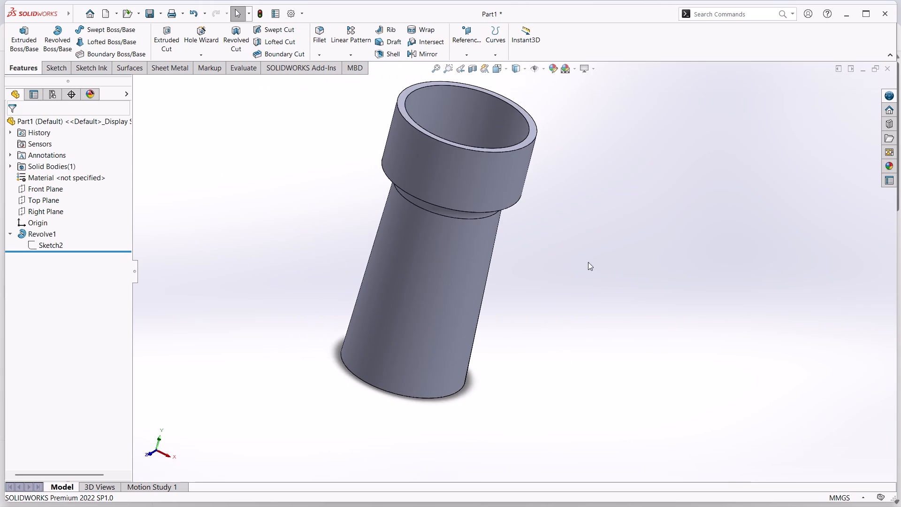
pyautogui.scroll(1, 583, 243)
pyautogui.scroll(-2, 584, 224)
pyautogui.moveTo(584, 224); pyautogui.dragTo(586, 247, button='middle')
pyautogui.scroll(2, 578, 245)
pyautogui.scroll(-2, 544, 233)
pyautogui.moveTo(496, 243); pyautogui.dragTo(461, 401, button='middle')
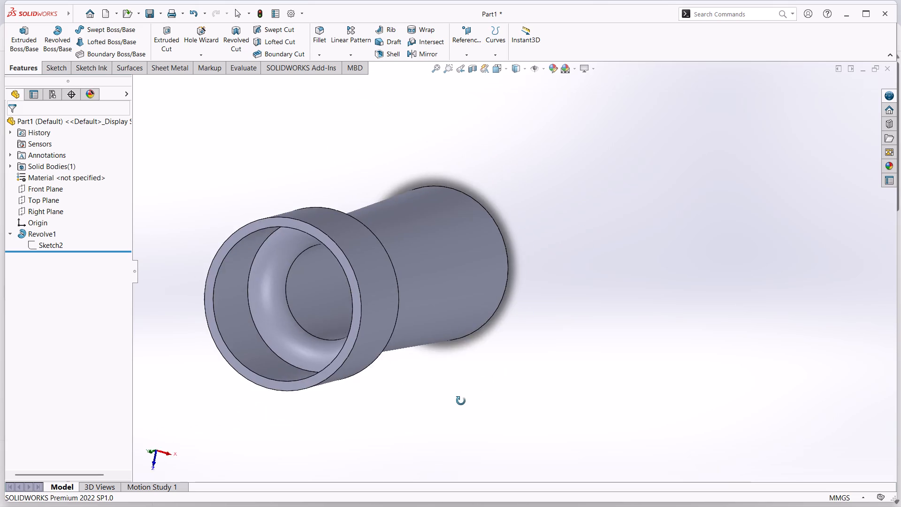
pyautogui.moveTo(461, 401); pyautogui.dragTo(464, 369, button='middle')
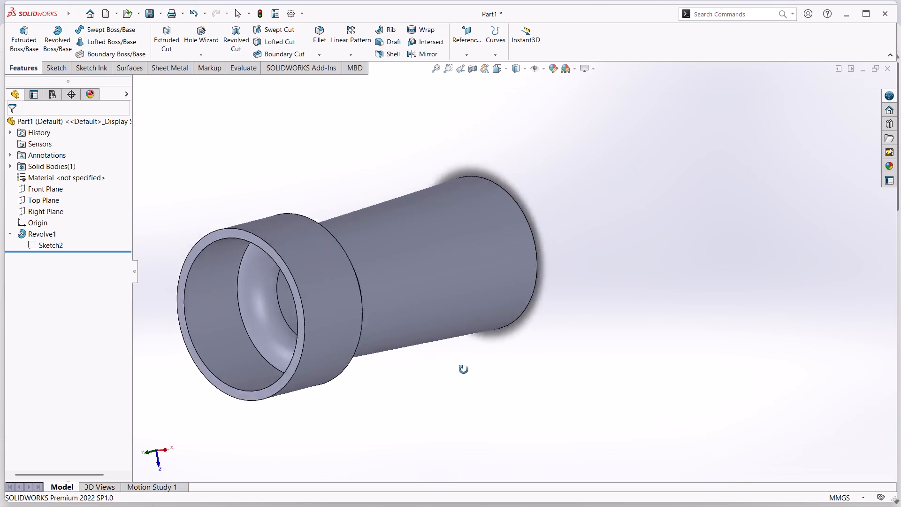
pyautogui.moveTo(464, 369); pyautogui.dragTo(722, 374, button='middle')
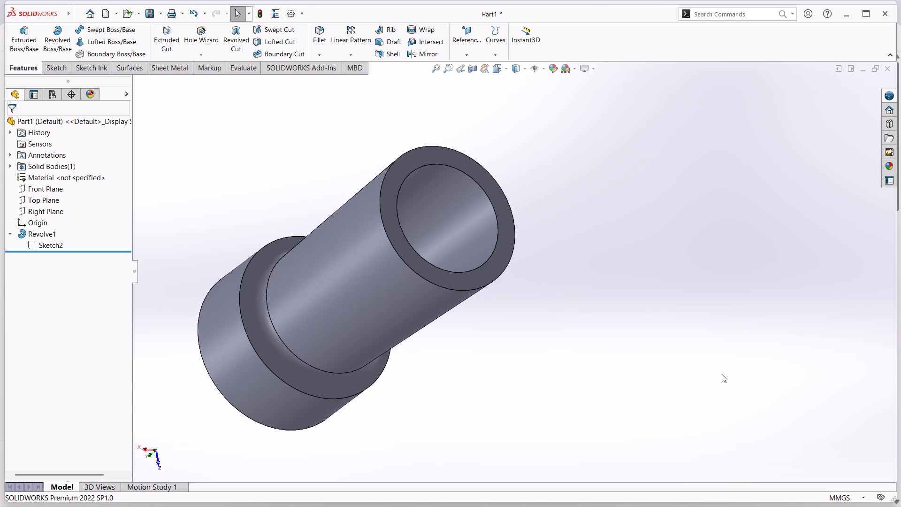
pyautogui.moveTo(502, 359); pyautogui.dragTo(725, 208, button='middle')
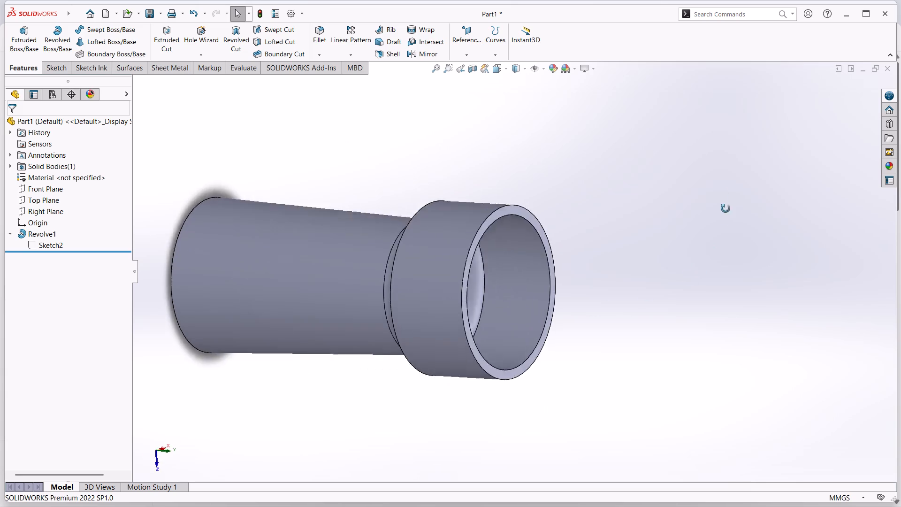
pyautogui.moveTo(725, 208); pyautogui.dragTo(672, 152, button='middle')
pyautogui.scroll(-1, 614, 350)
pyautogui.moveTo(611, 346); pyautogui.dragTo(596, 283, button='middle')
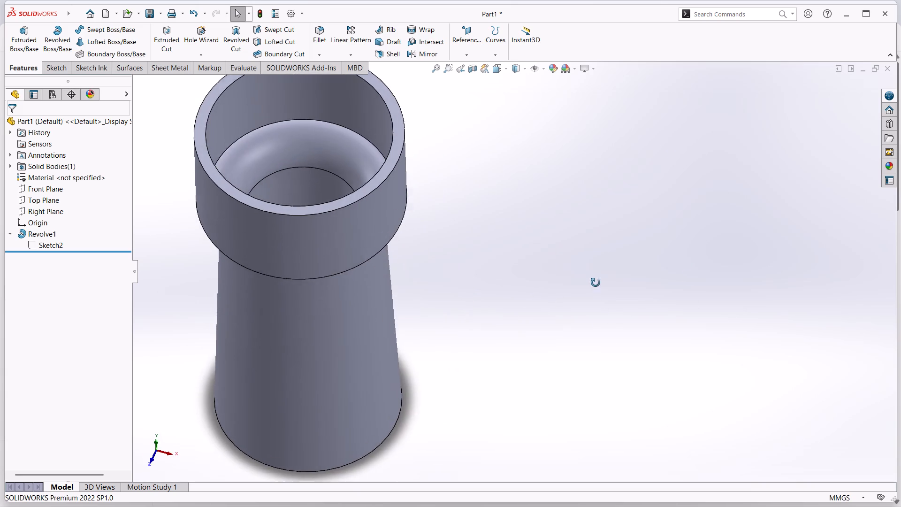
pyautogui.moveTo(596, 283); pyautogui.dragTo(597, 272, button='middle')
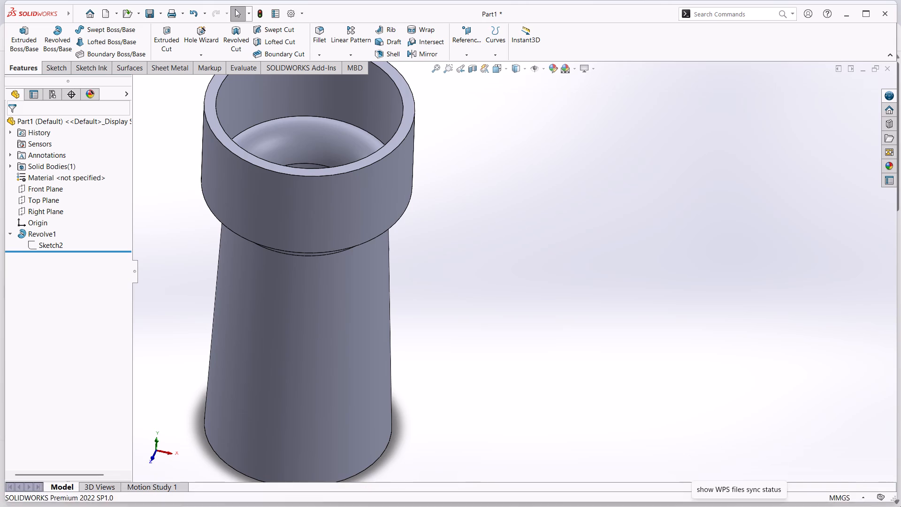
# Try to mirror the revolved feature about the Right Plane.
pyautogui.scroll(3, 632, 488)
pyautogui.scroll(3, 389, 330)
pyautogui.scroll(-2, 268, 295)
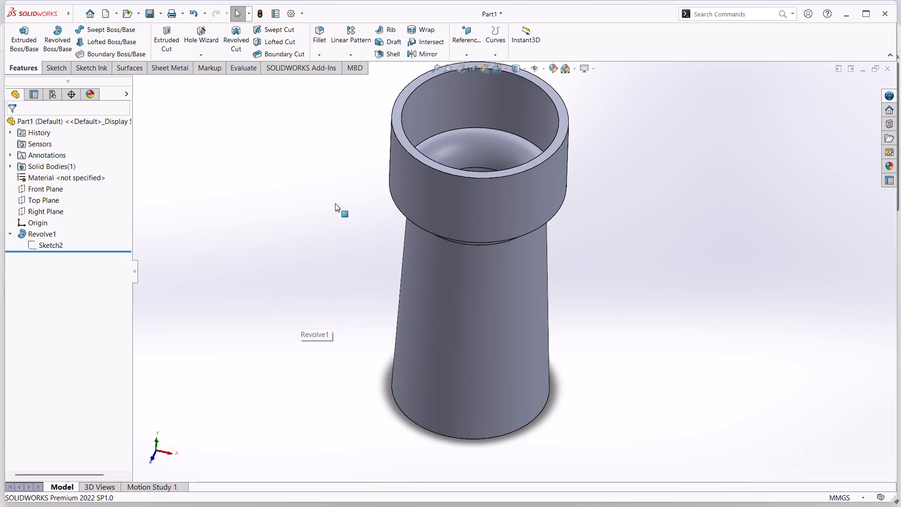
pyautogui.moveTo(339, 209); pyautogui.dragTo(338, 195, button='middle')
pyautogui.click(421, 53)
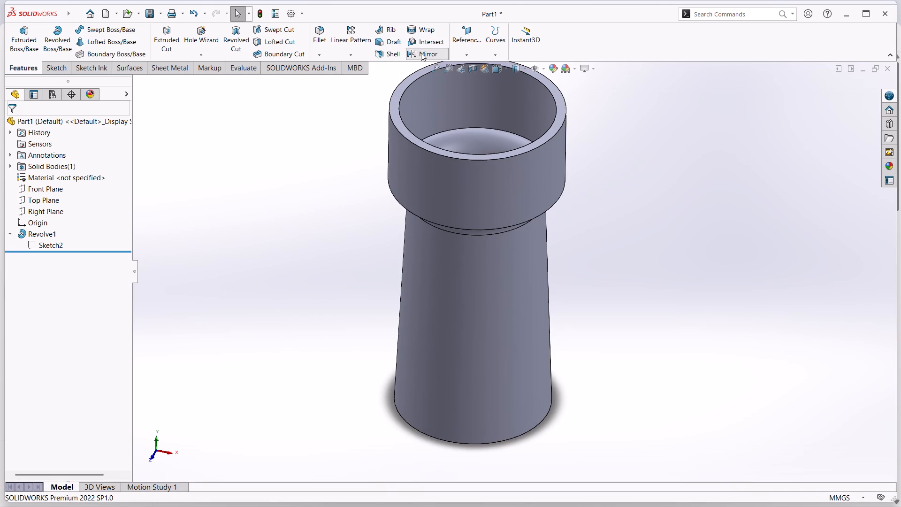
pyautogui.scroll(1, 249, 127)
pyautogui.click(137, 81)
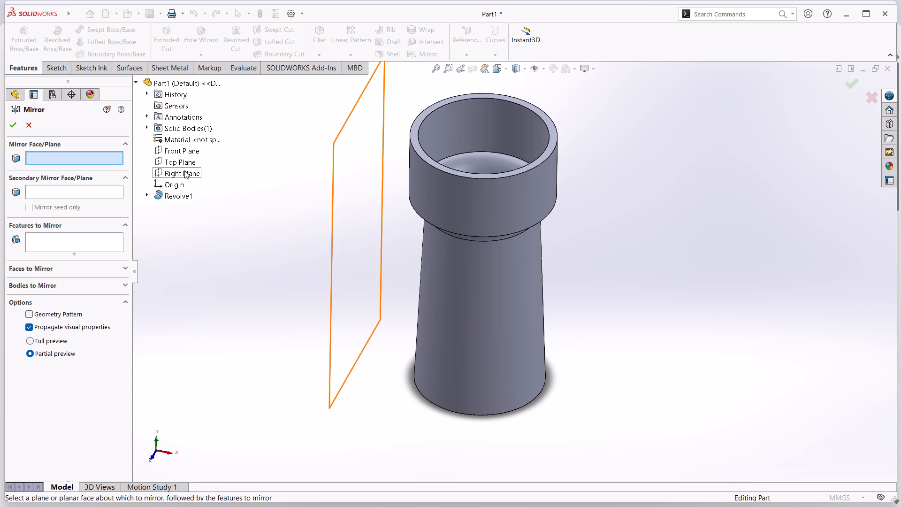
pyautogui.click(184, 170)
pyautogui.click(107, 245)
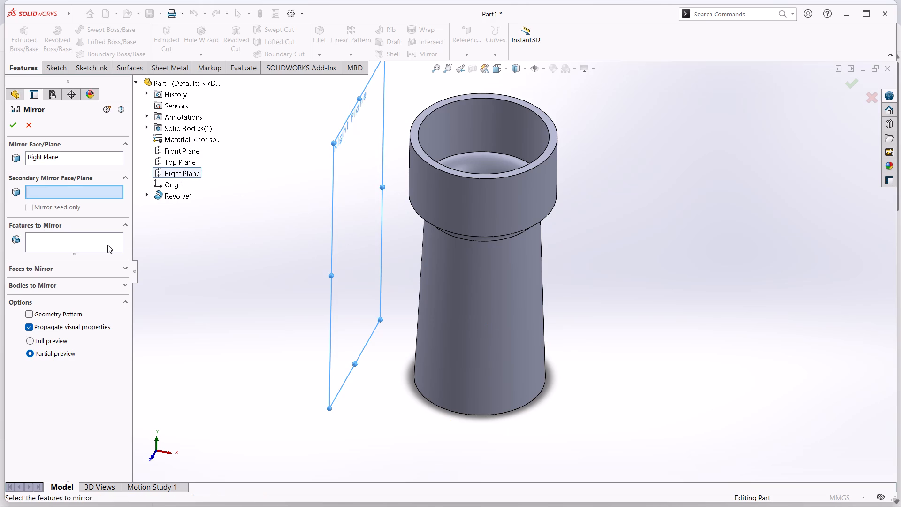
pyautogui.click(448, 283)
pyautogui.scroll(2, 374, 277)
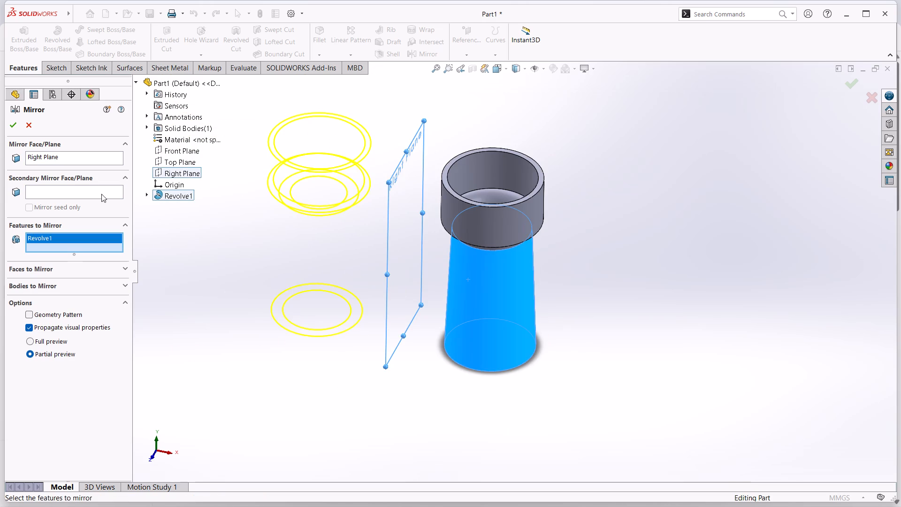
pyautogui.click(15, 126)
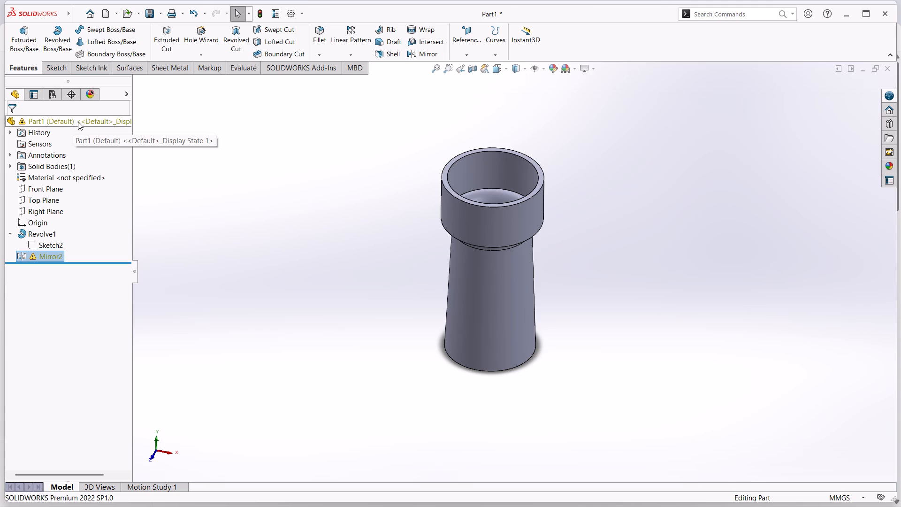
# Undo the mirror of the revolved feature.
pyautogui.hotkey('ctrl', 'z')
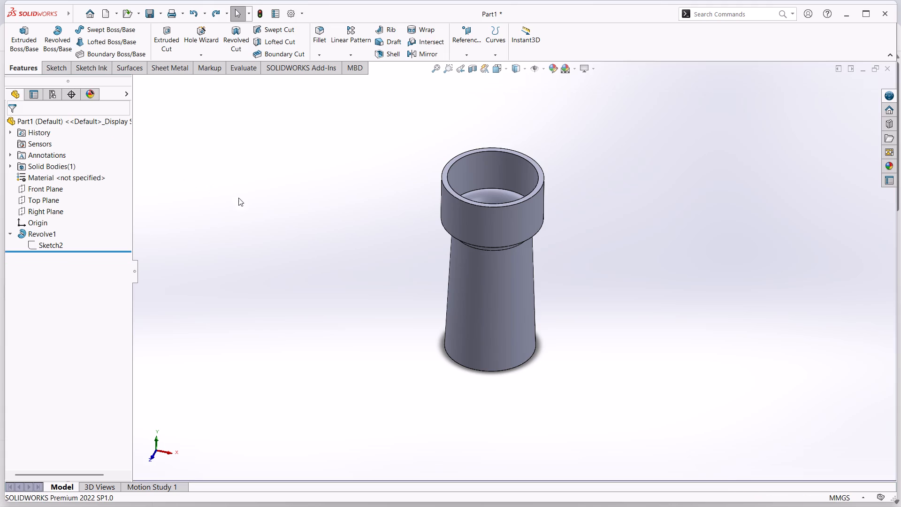
# Mirror the revolved feature about the Right Plane, including the upper section's outer cylindrical face as a face to mirror.
pyautogui.moveTo(277, 222); pyautogui.dragTo(280, 189, button='middle')
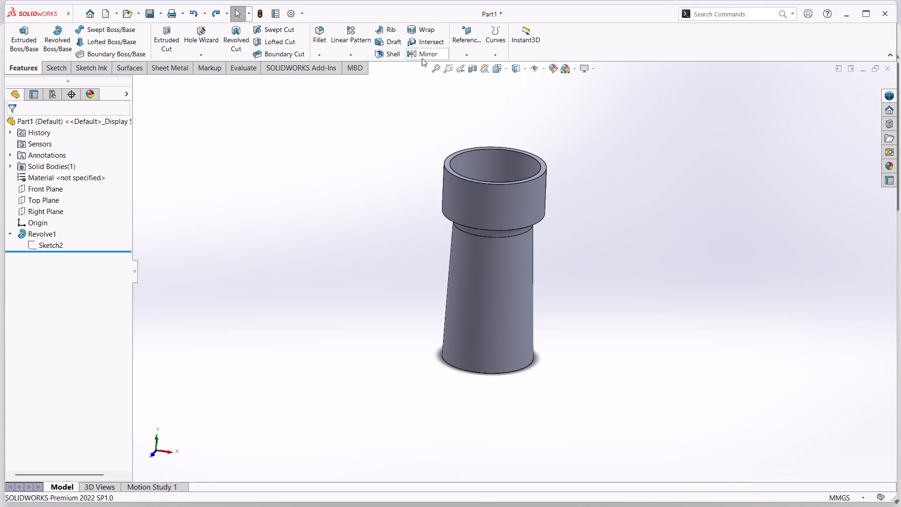
pyautogui.click(423, 55)
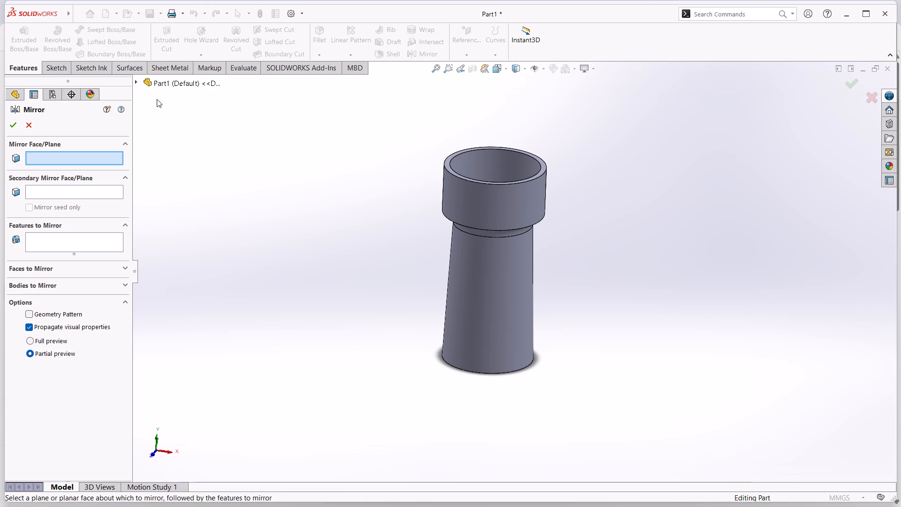
pyautogui.click(137, 84)
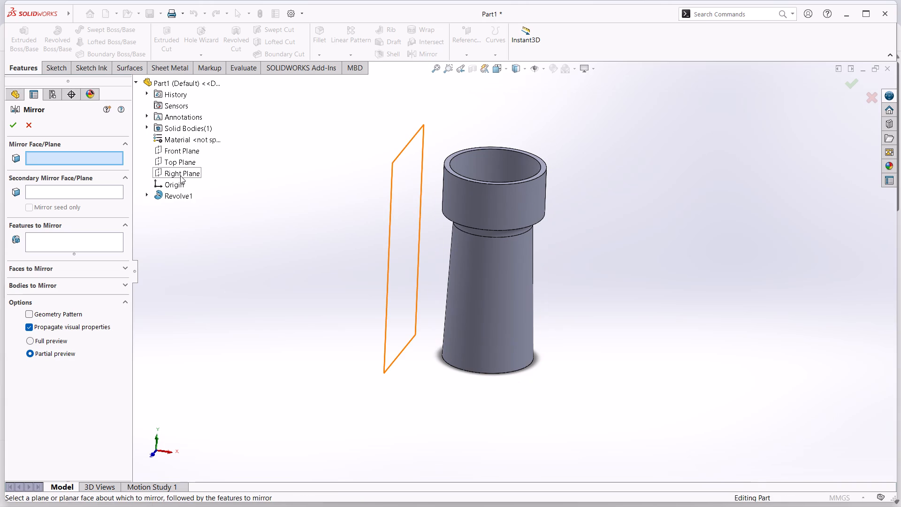
pyautogui.click(181, 176)
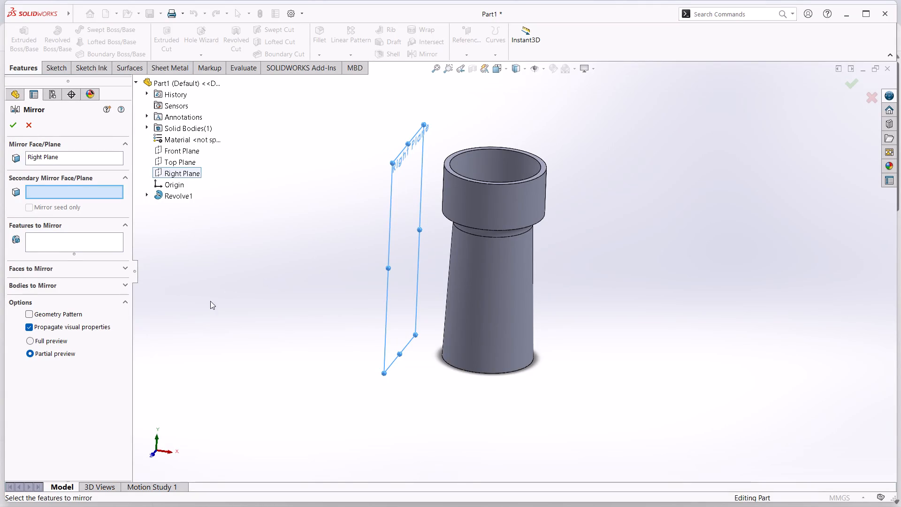
pyautogui.click(109, 240)
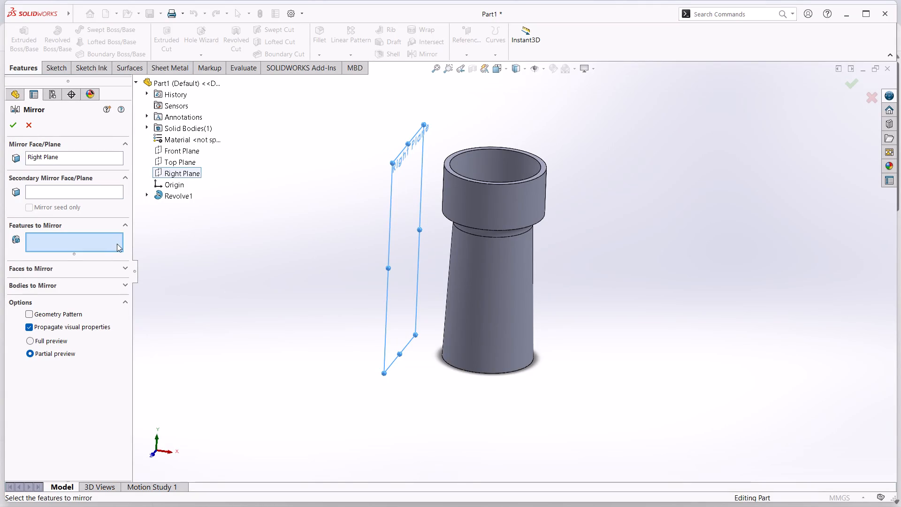
pyautogui.click(484, 255)
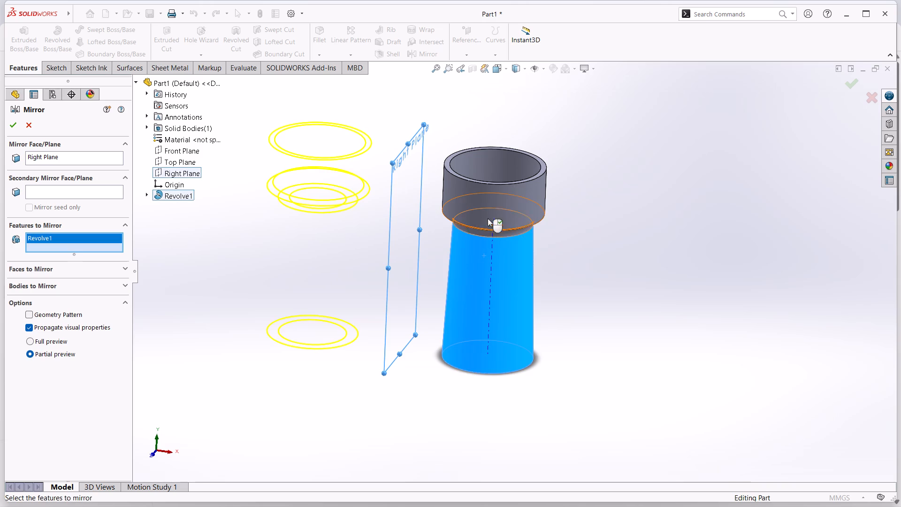
pyautogui.click(491, 210)
pyautogui.click(511, 183)
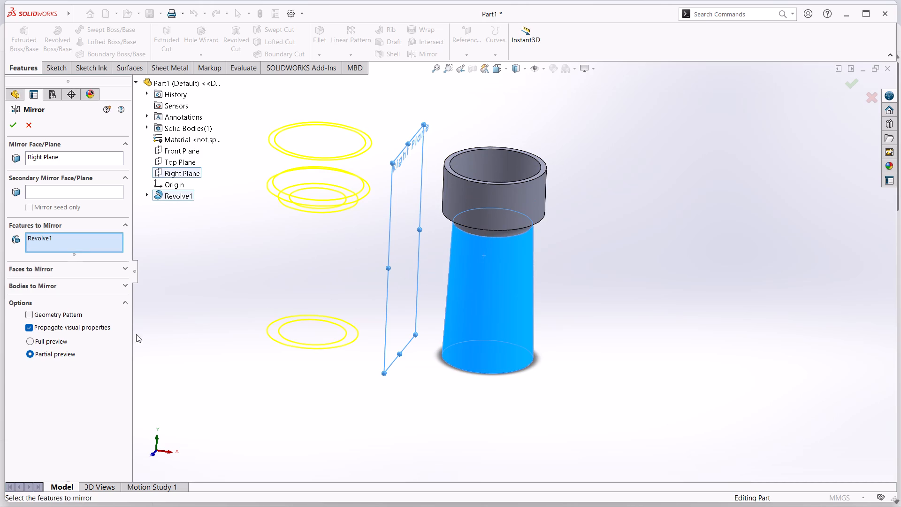
pyautogui.click(96, 266)
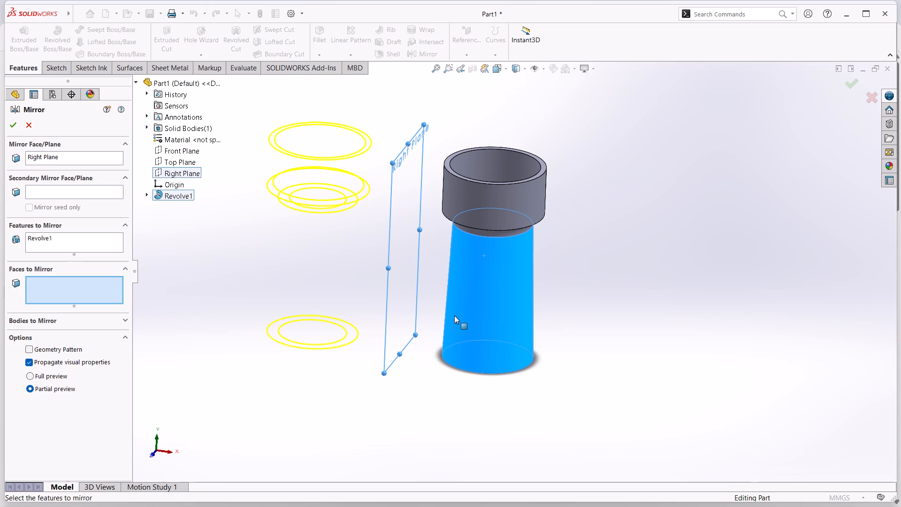
pyautogui.click(171, 198)
pyautogui.click(37, 319)
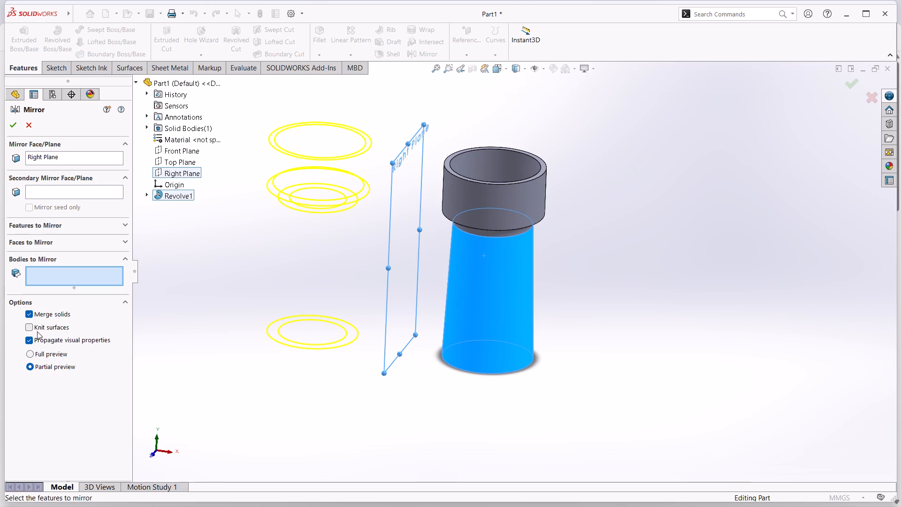
pyautogui.click(46, 226)
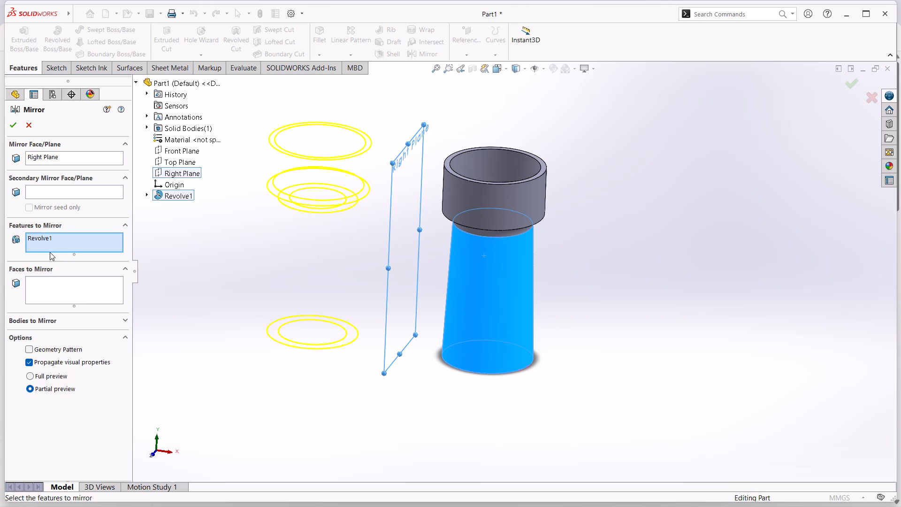
pyautogui.click(50, 291)
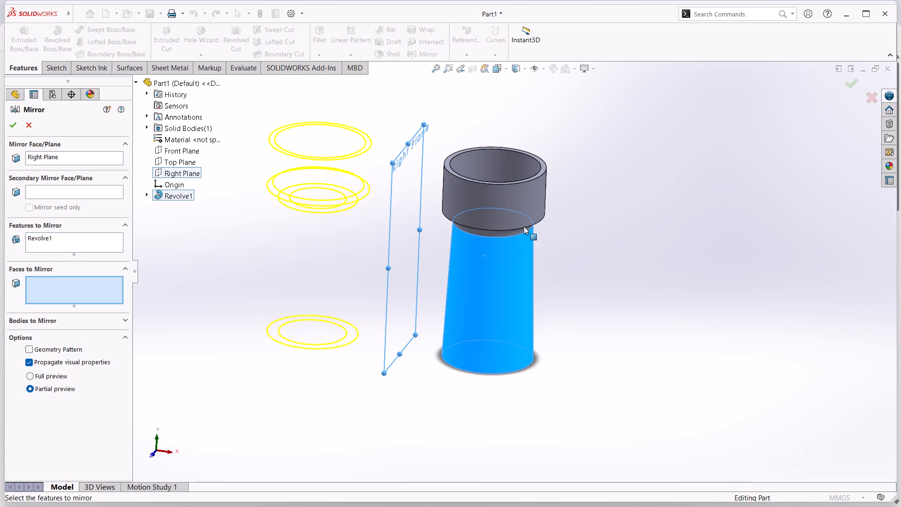
pyautogui.click(516, 212)
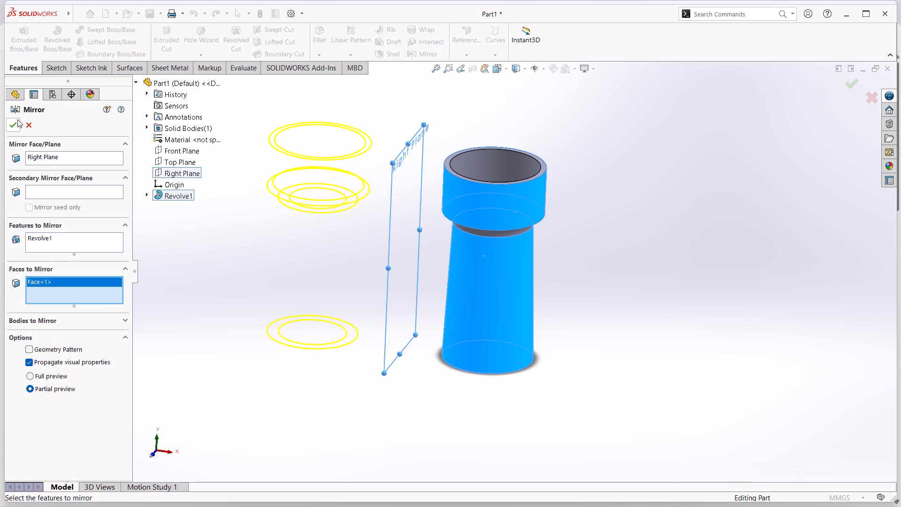
pyautogui.click(15, 123)
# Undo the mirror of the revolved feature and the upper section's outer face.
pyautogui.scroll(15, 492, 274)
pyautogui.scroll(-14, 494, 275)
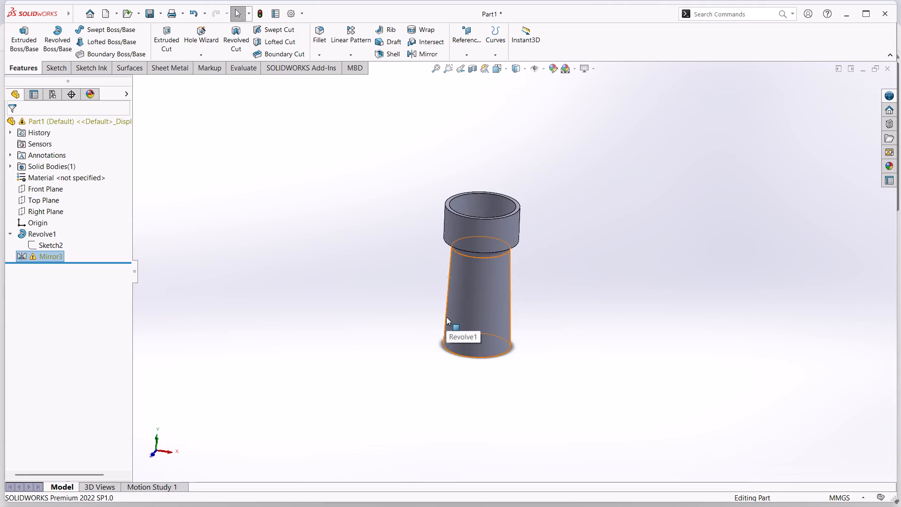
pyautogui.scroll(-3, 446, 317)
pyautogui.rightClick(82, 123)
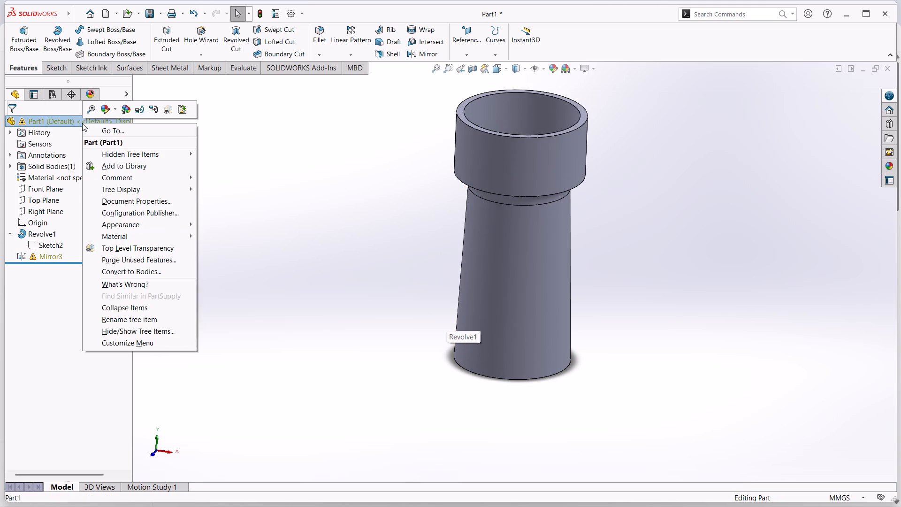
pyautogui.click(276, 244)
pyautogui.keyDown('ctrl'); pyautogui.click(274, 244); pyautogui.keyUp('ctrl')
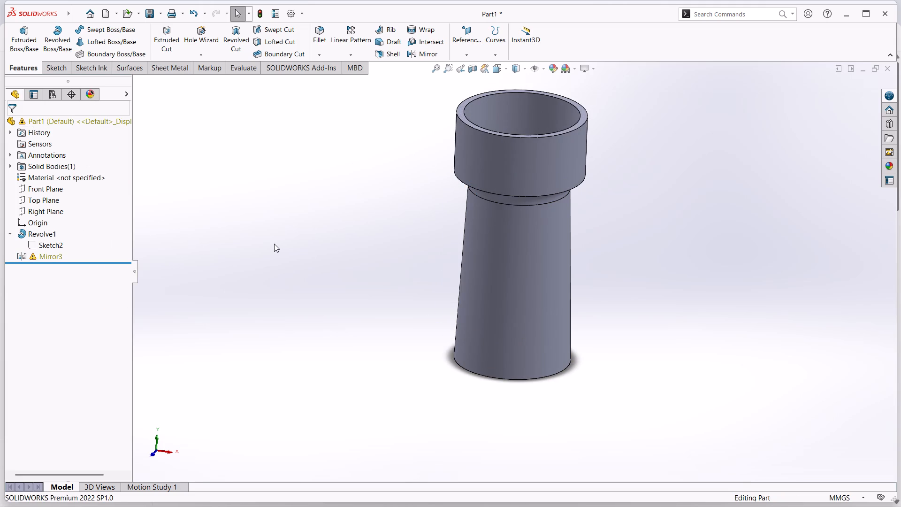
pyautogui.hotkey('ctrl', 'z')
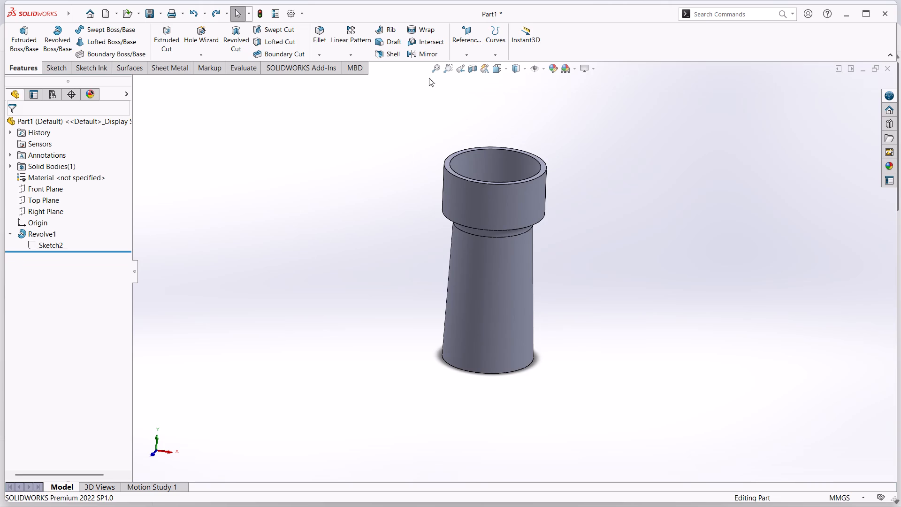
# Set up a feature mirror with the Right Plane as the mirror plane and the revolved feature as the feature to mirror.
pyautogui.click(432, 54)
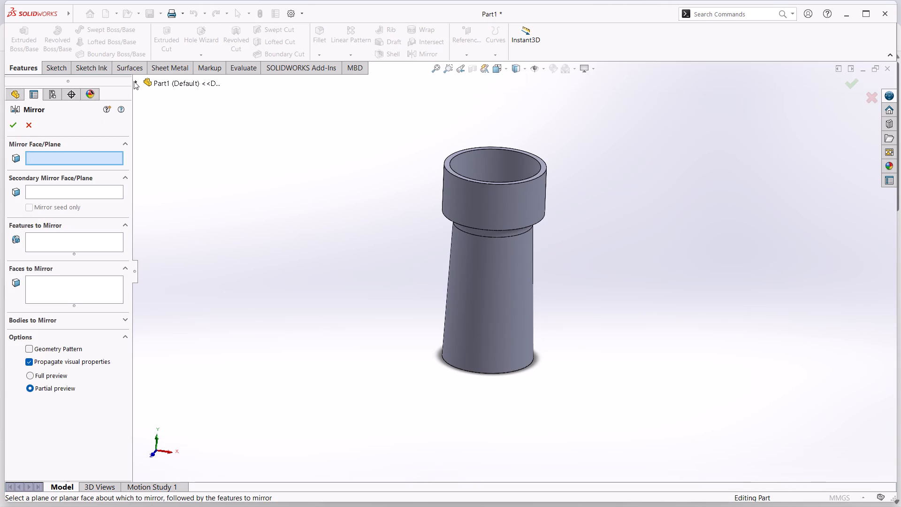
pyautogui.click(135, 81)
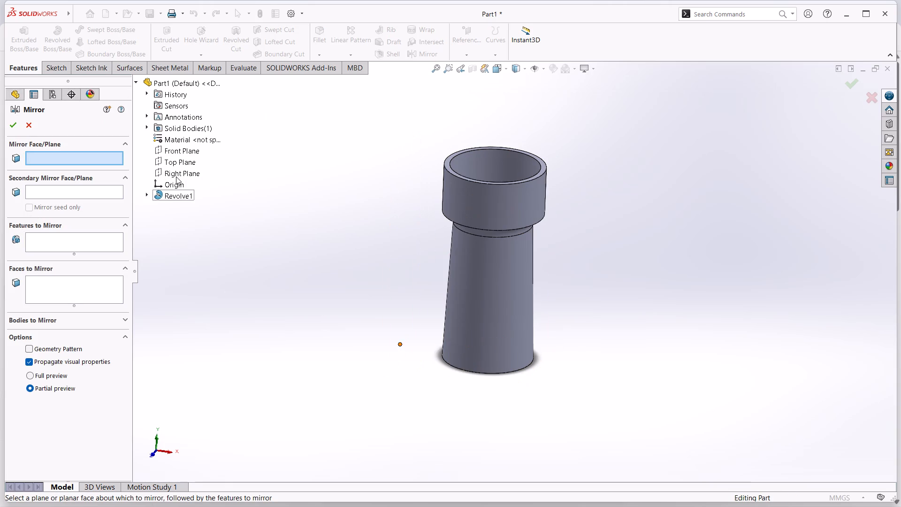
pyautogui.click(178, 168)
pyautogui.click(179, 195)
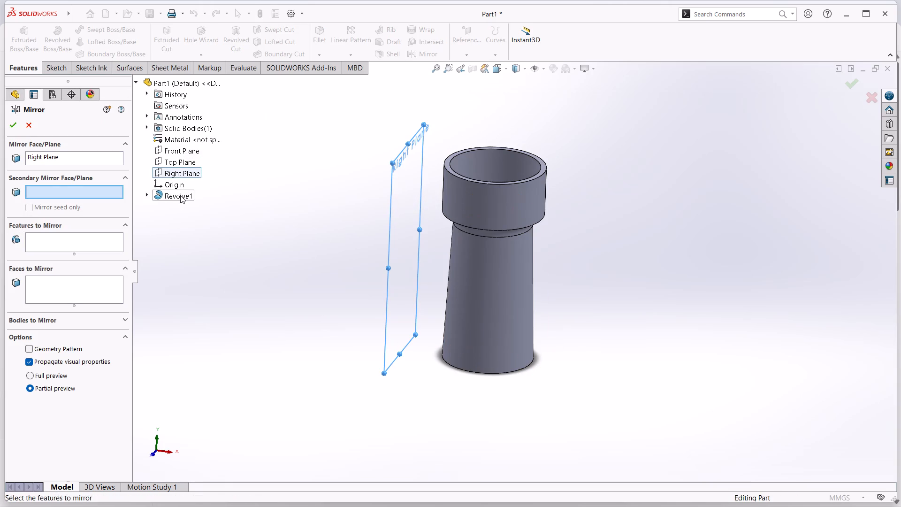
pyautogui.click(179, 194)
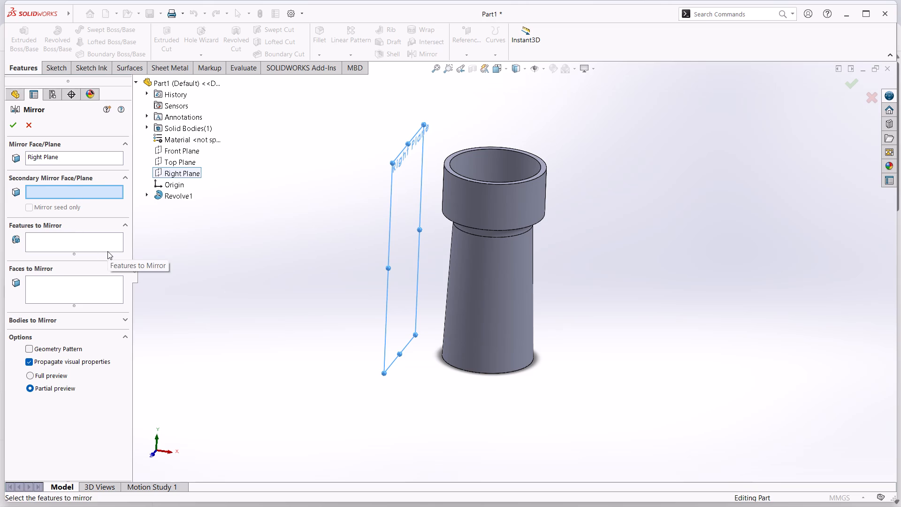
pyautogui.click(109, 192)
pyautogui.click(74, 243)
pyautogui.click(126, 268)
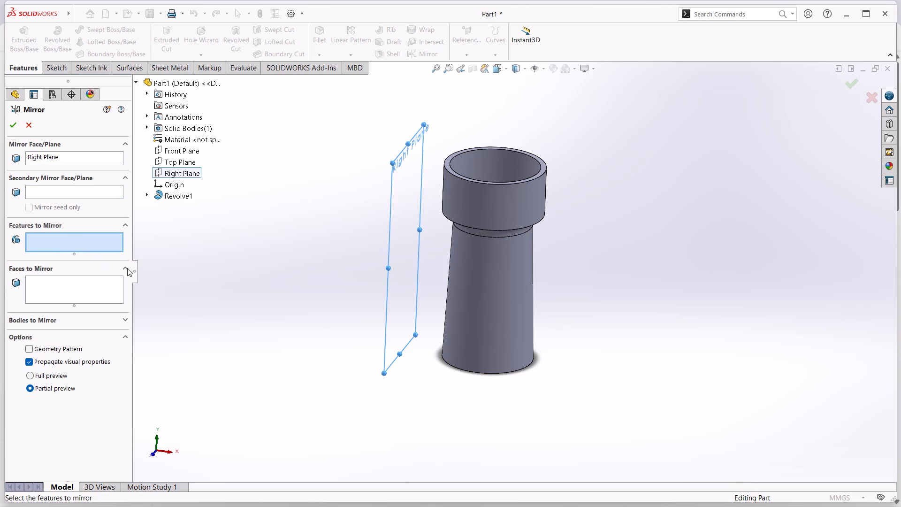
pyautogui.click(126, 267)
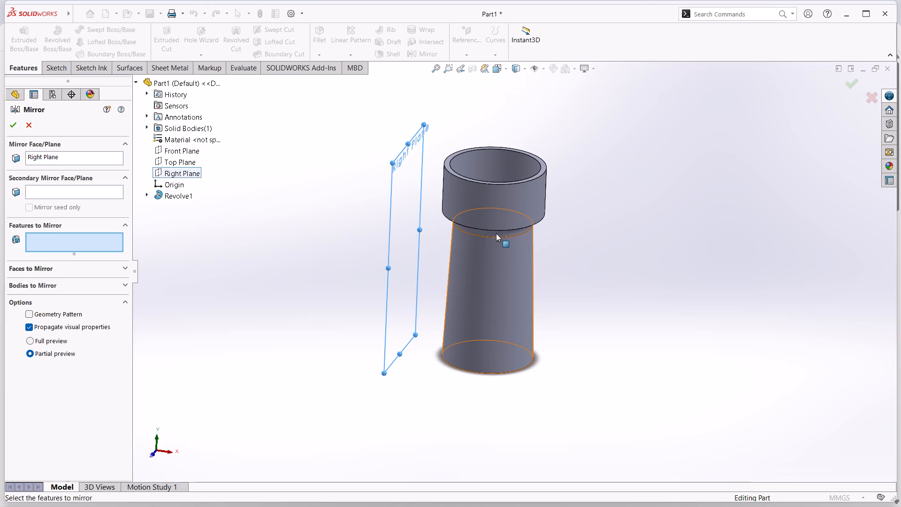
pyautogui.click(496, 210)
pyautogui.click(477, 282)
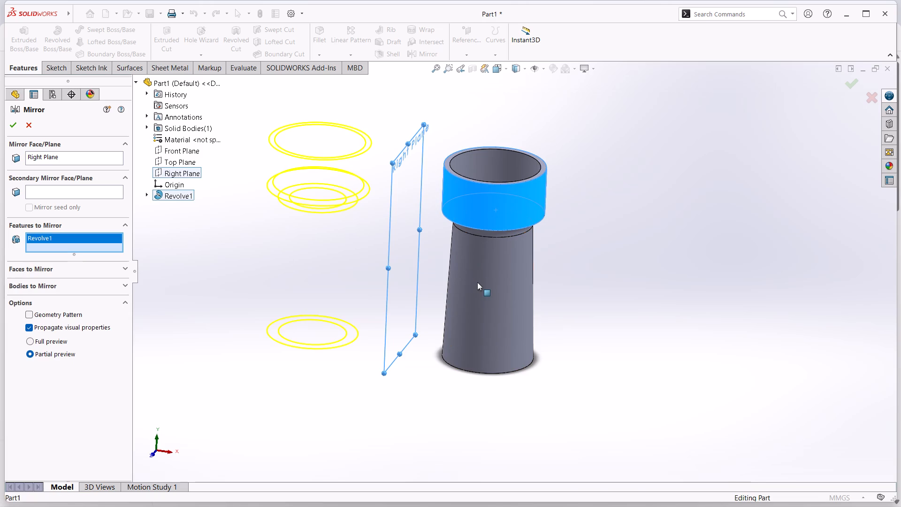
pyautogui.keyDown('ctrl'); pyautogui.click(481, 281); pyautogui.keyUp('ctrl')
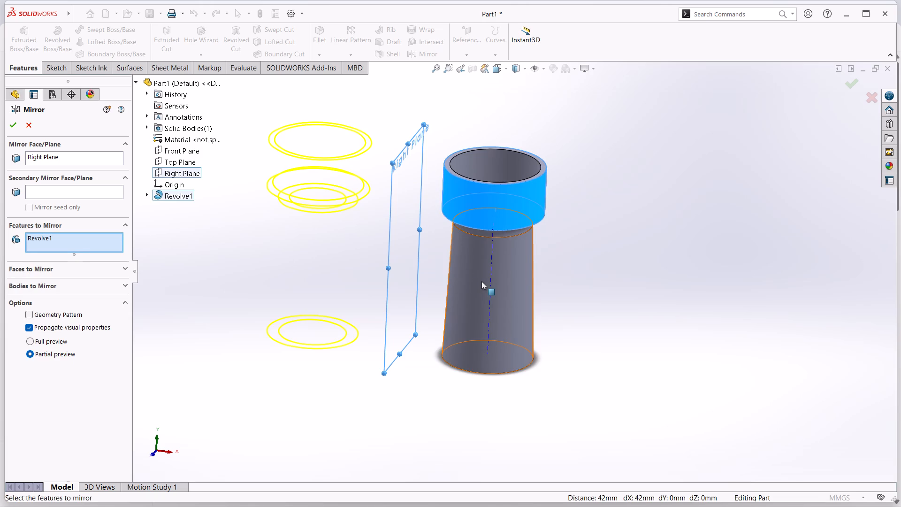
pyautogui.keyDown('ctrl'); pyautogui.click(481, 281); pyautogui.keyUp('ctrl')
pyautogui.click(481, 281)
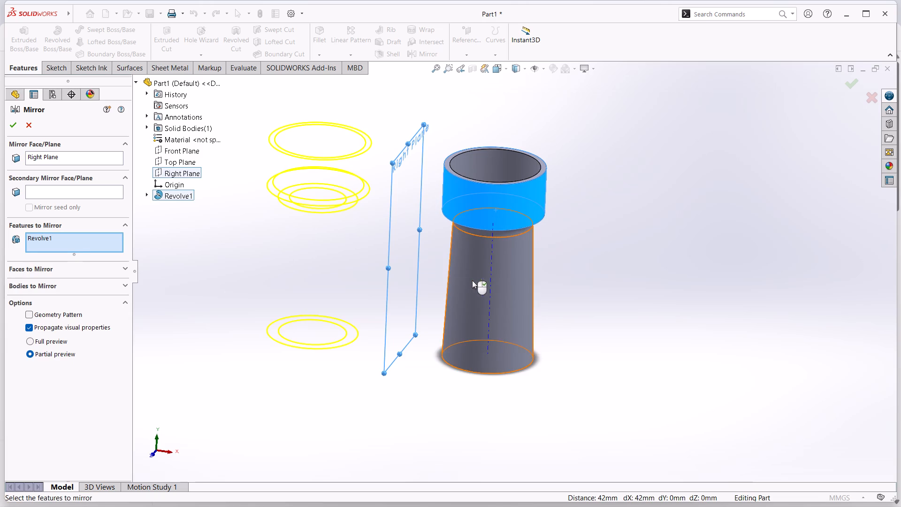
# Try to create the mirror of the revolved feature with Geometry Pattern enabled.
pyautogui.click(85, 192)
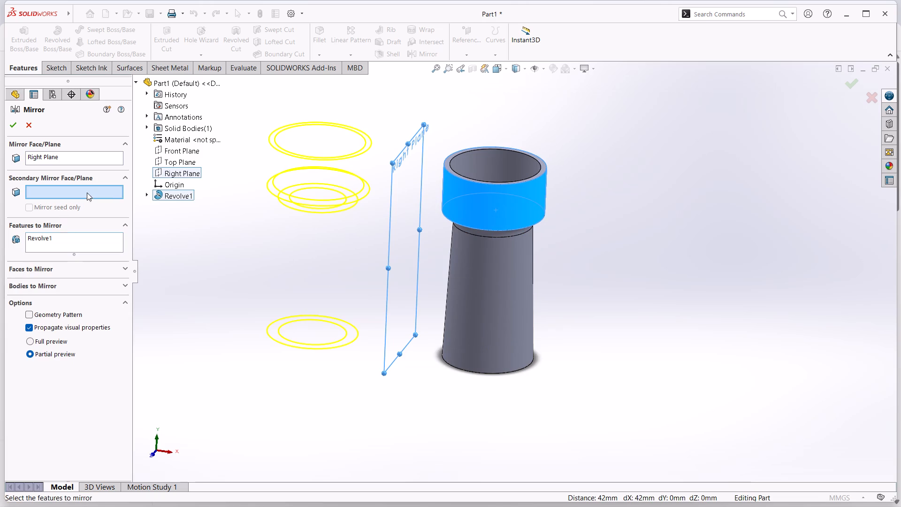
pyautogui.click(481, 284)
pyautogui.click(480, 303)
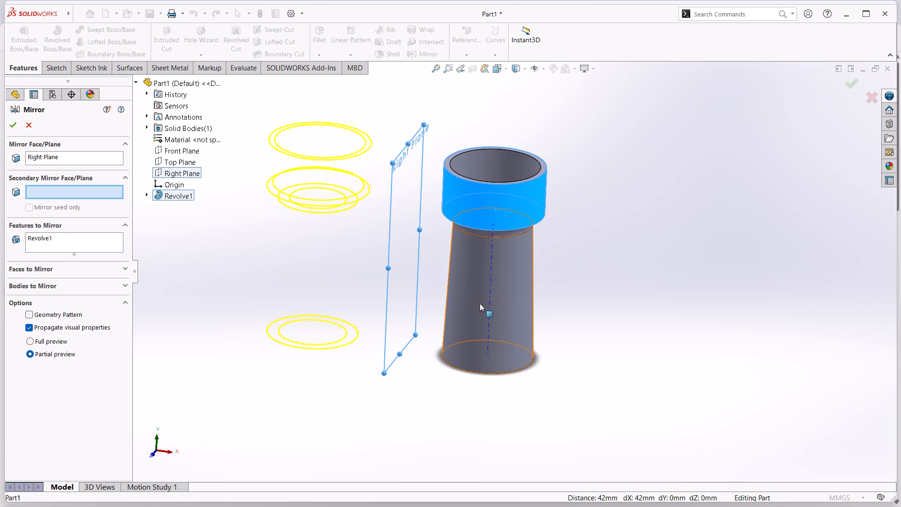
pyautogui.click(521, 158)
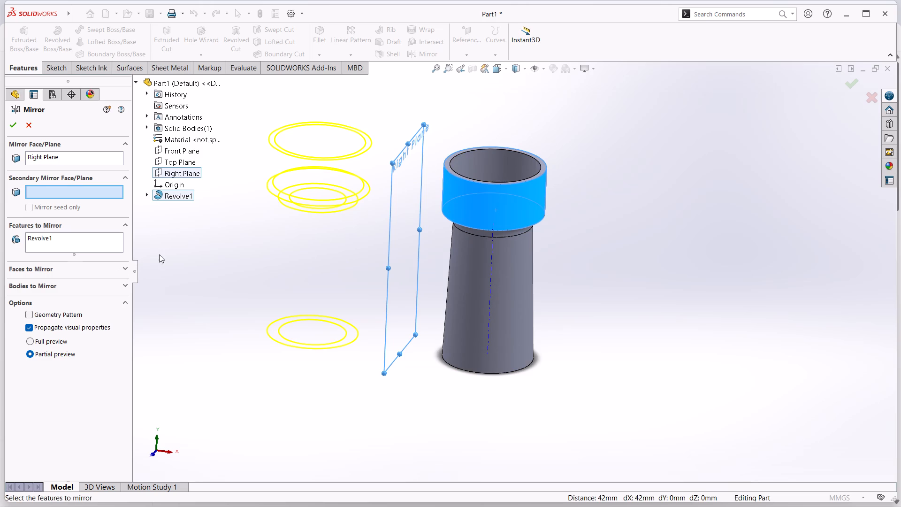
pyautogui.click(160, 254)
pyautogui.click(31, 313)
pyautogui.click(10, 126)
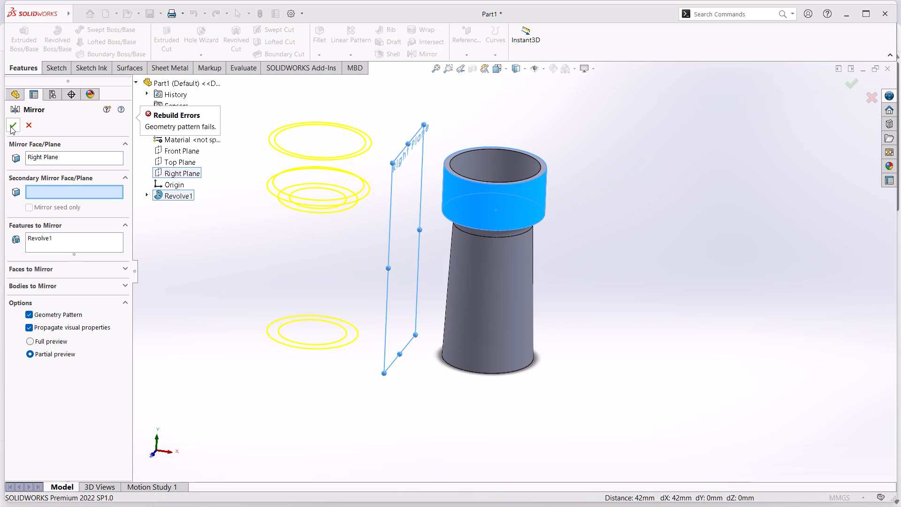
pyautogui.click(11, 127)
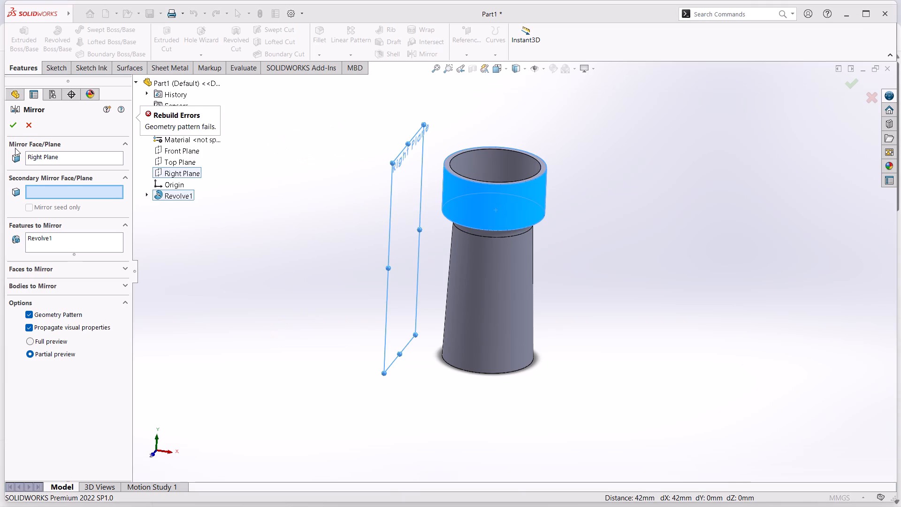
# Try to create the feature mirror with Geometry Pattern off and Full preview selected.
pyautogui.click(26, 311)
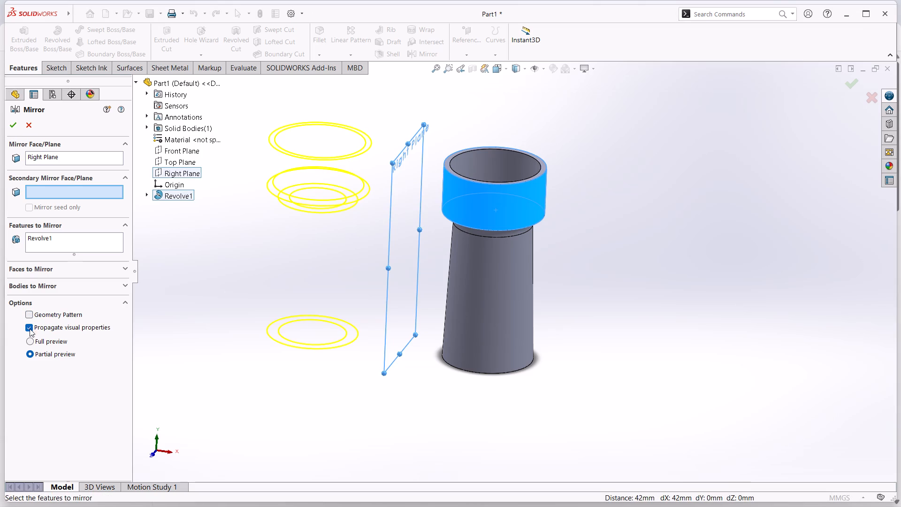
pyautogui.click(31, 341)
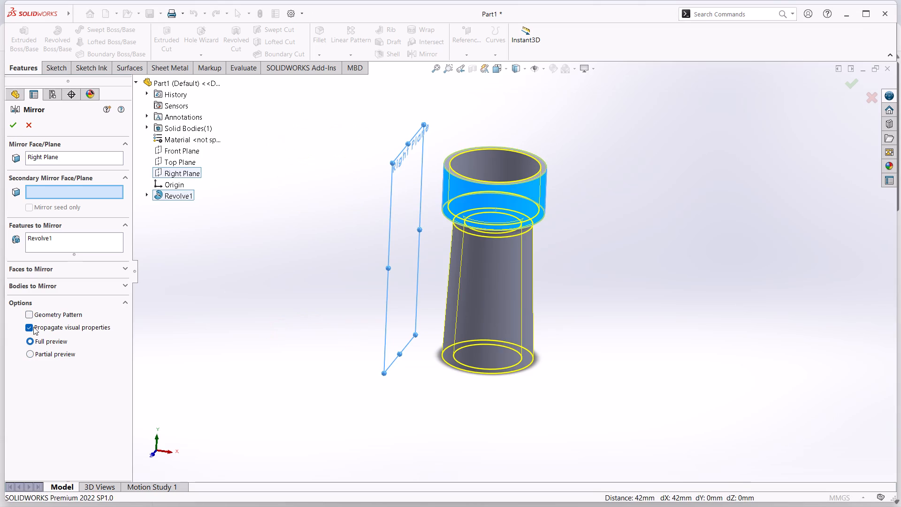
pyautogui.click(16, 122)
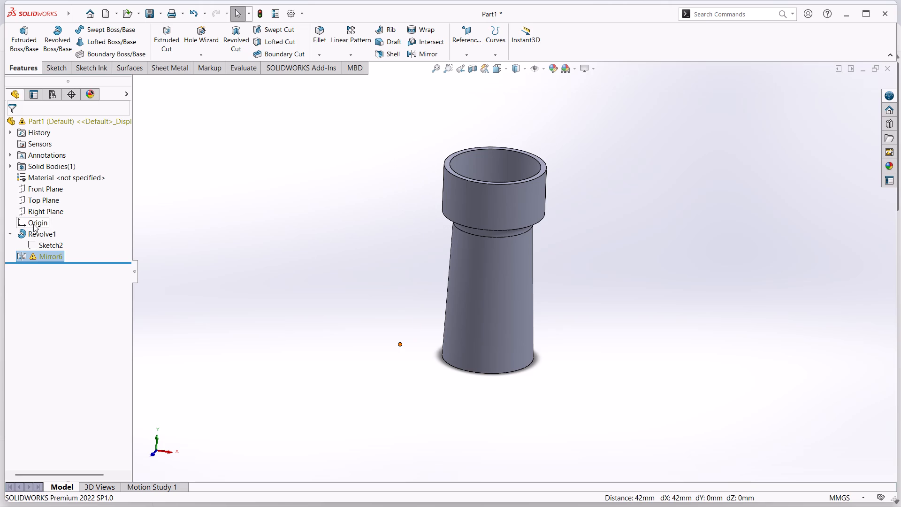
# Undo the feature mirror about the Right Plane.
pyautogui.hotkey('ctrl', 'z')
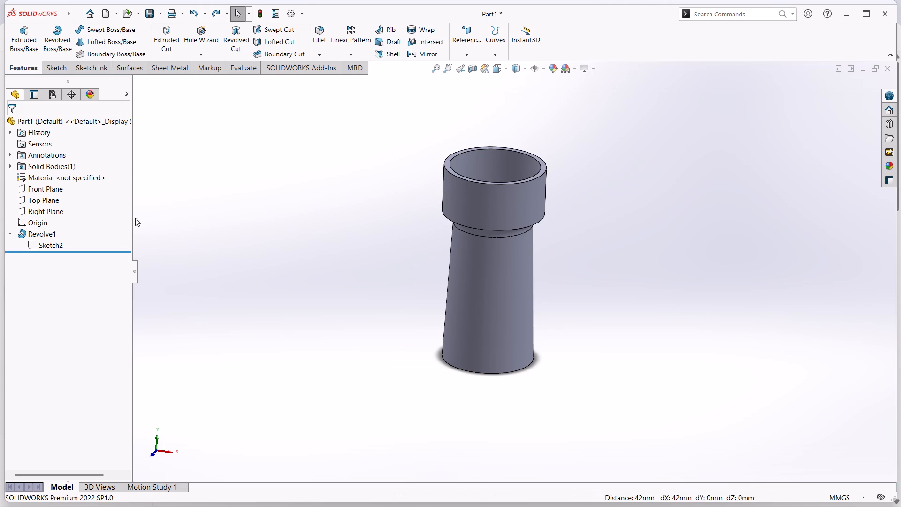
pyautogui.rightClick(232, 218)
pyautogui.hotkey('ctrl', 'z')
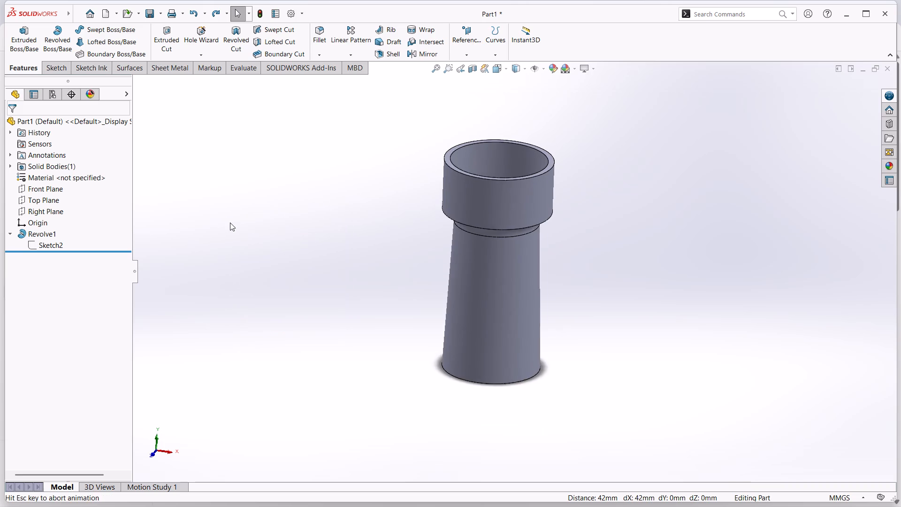
# Mirror the revolved solid body about the Right Plane using Bodies to Mirror, with Merge solids turned off.
pyautogui.scroll(2, 305, 237)
pyautogui.scroll(-1, 305, 237)
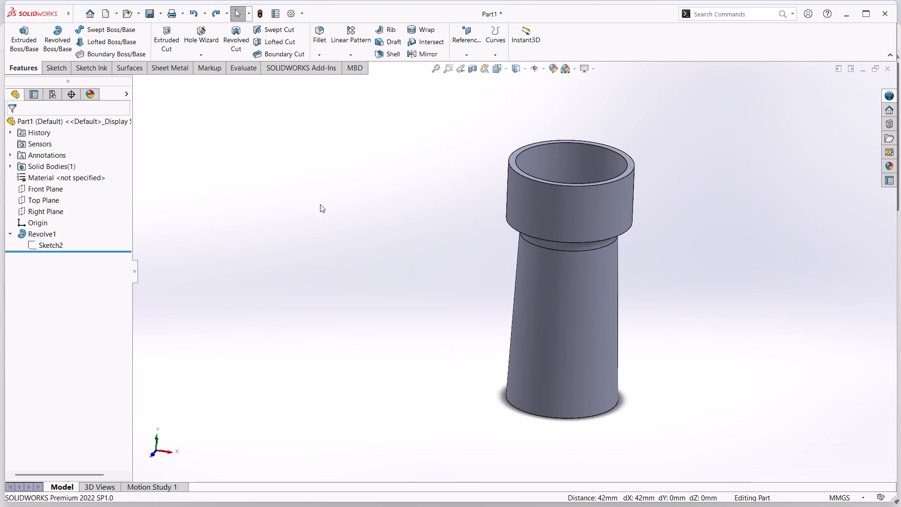
pyautogui.click(421, 54)
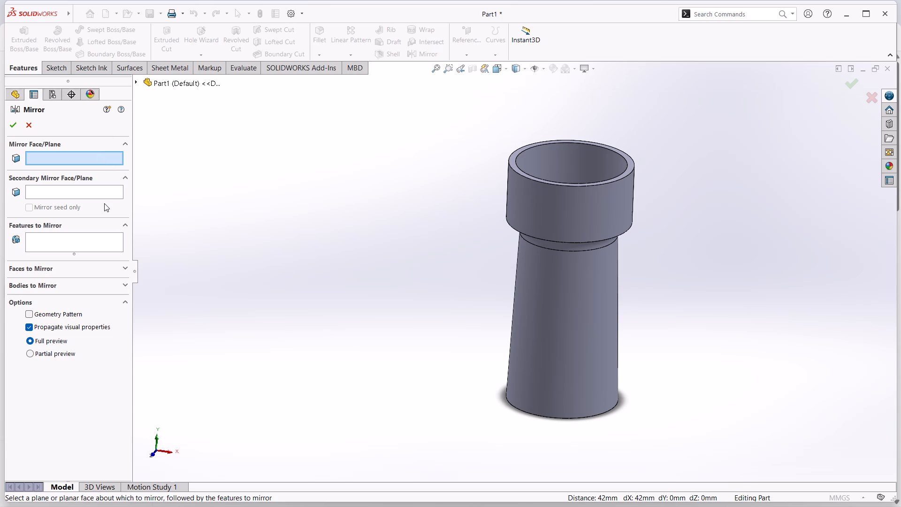
pyautogui.click(128, 179)
pyautogui.click(124, 224)
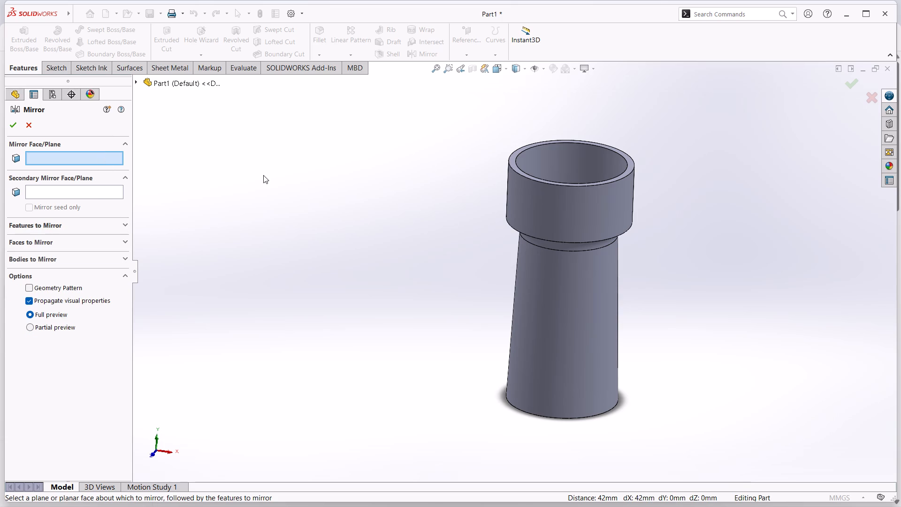
pyautogui.click(135, 79)
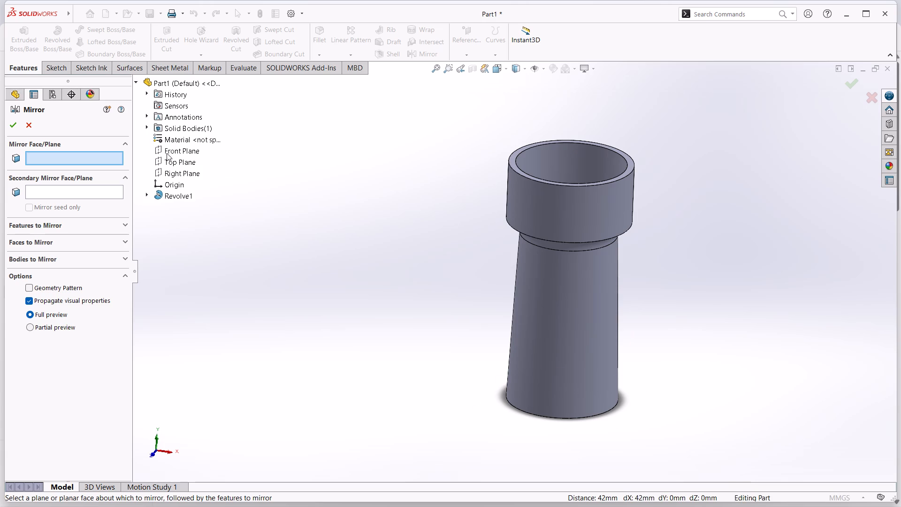
pyautogui.click(176, 173)
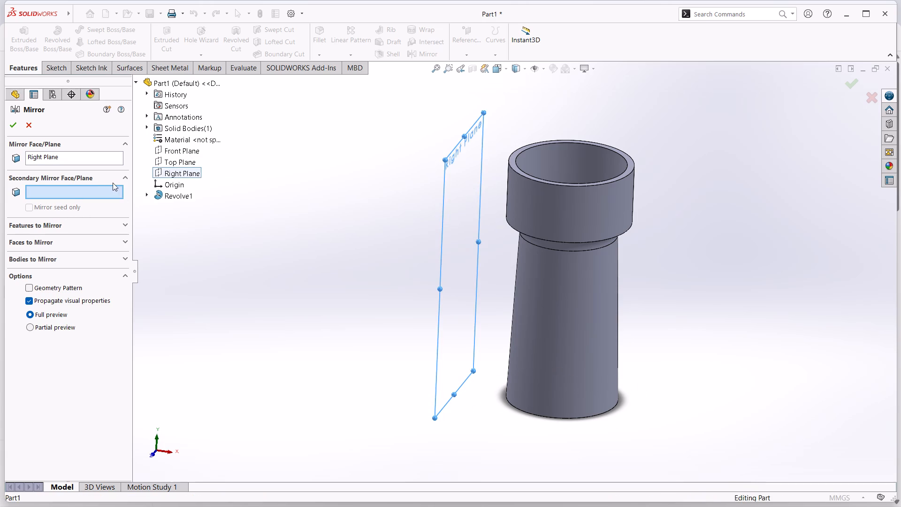
pyautogui.click(62, 257)
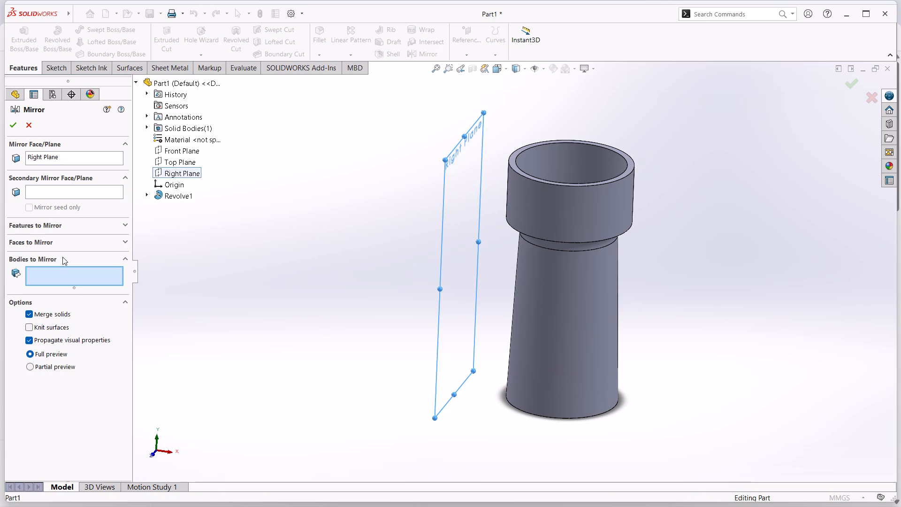
pyautogui.click(550, 277)
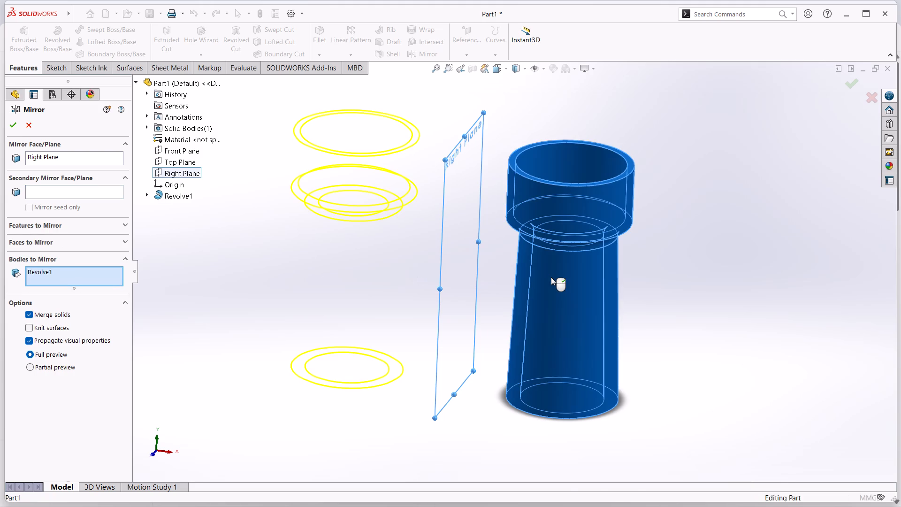
pyautogui.click(31, 314)
pyautogui.click(11, 124)
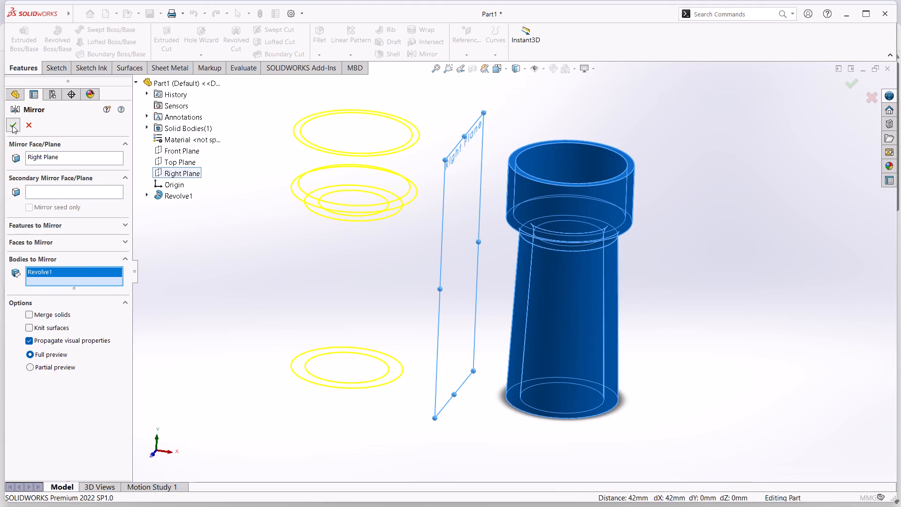
# Start a new sketch on the Front Plane.
pyautogui.moveTo(280, 241); pyautogui.dragTo(313, 174, button='middle')
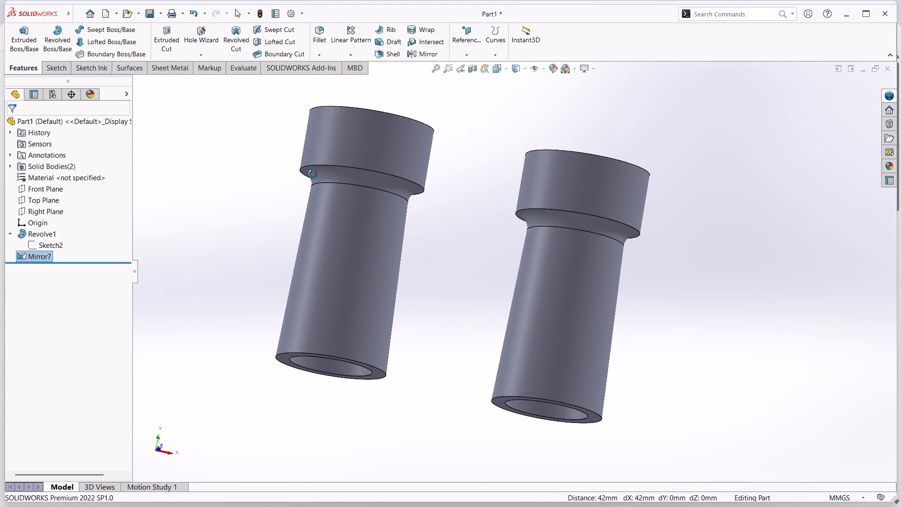
pyautogui.moveTo(313, 174); pyautogui.dragTo(293, 209, button='middle')
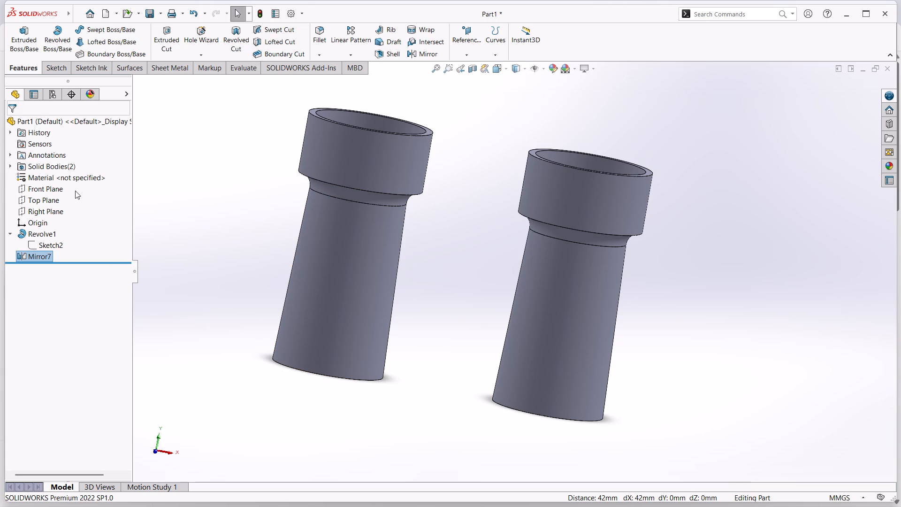
pyautogui.click(57, 190)
pyautogui.click(69, 174)
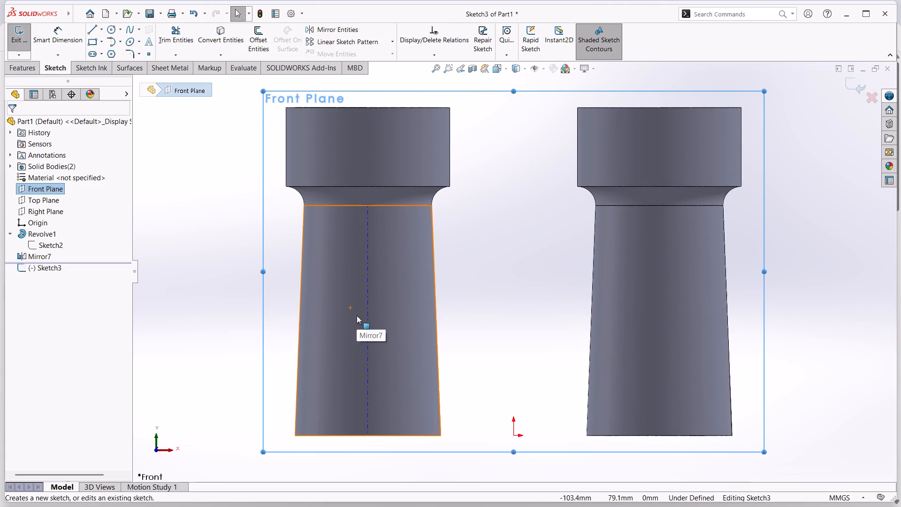
pyautogui.scroll(3, 478, 394)
pyautogui.scroll(-1, 485, 399)
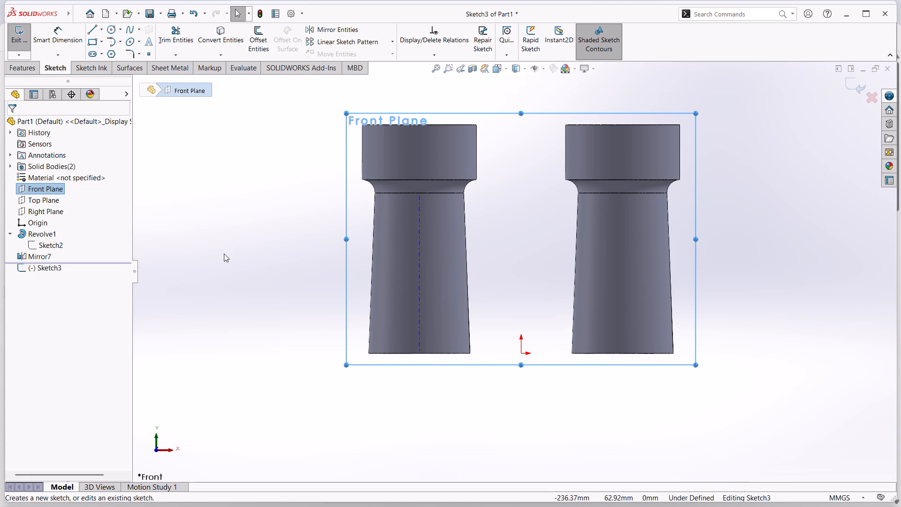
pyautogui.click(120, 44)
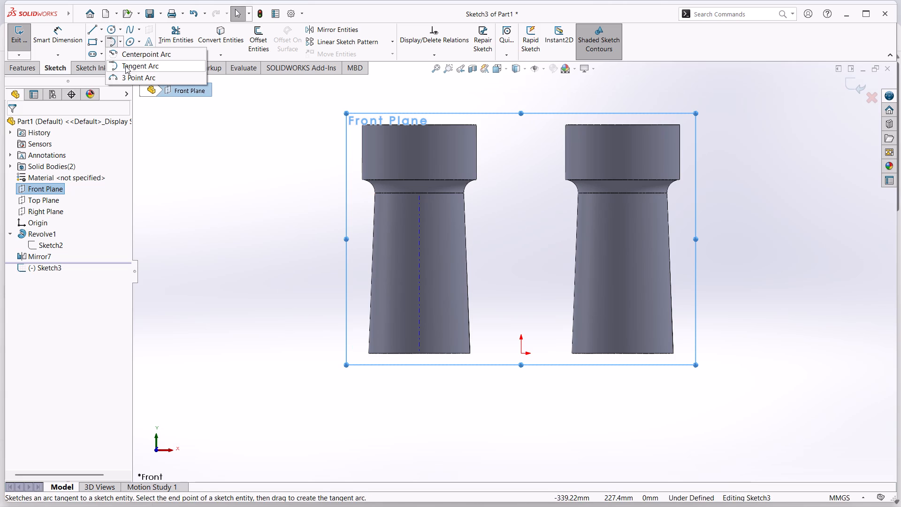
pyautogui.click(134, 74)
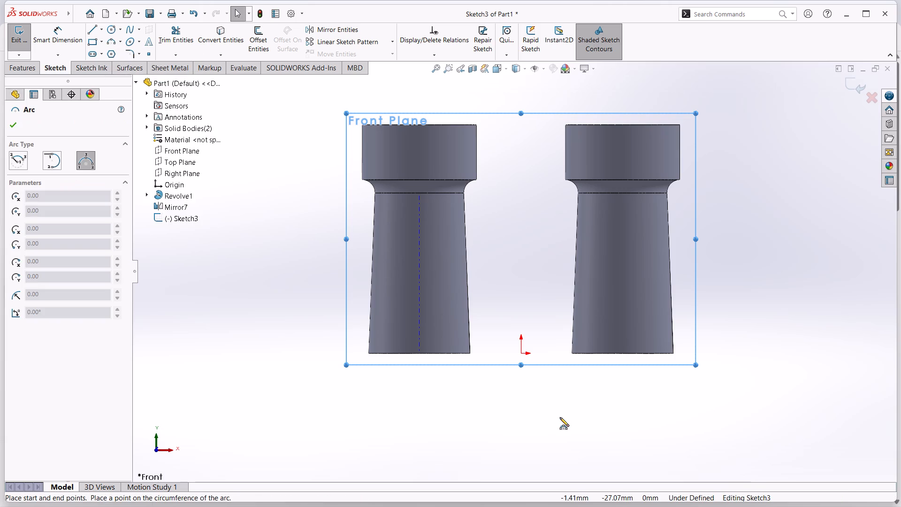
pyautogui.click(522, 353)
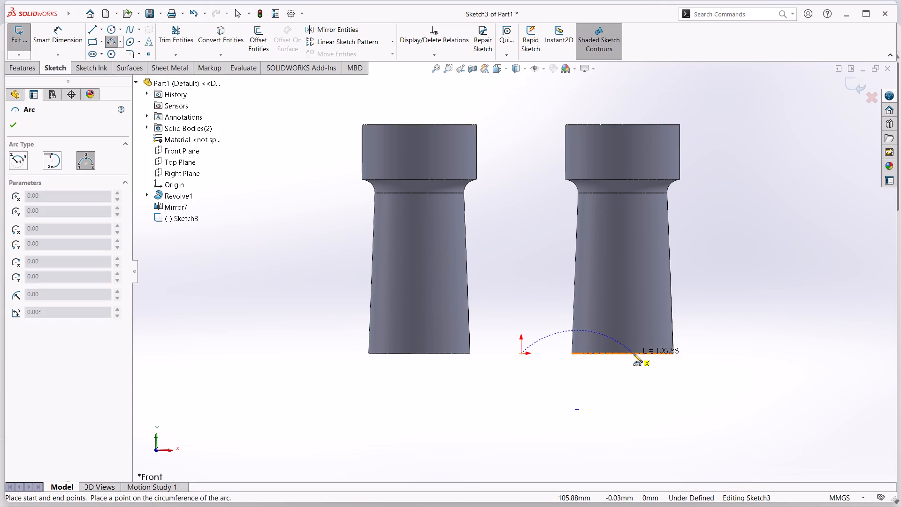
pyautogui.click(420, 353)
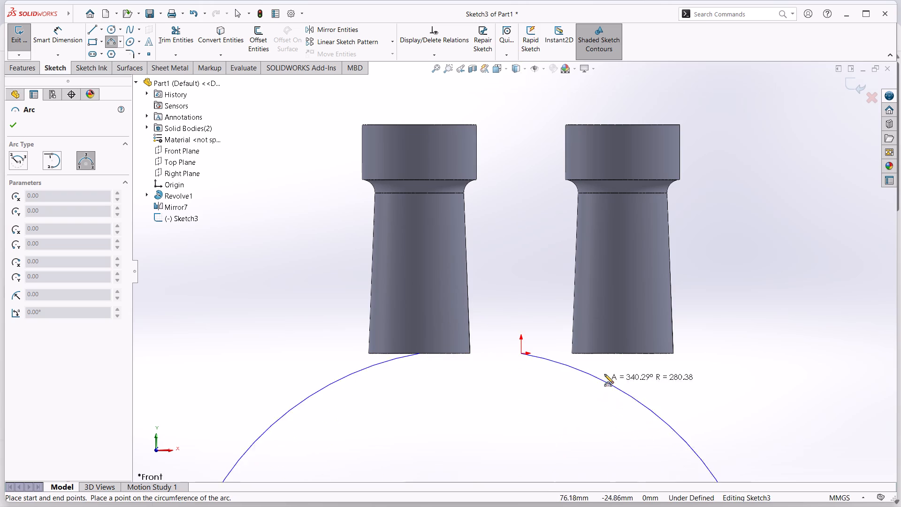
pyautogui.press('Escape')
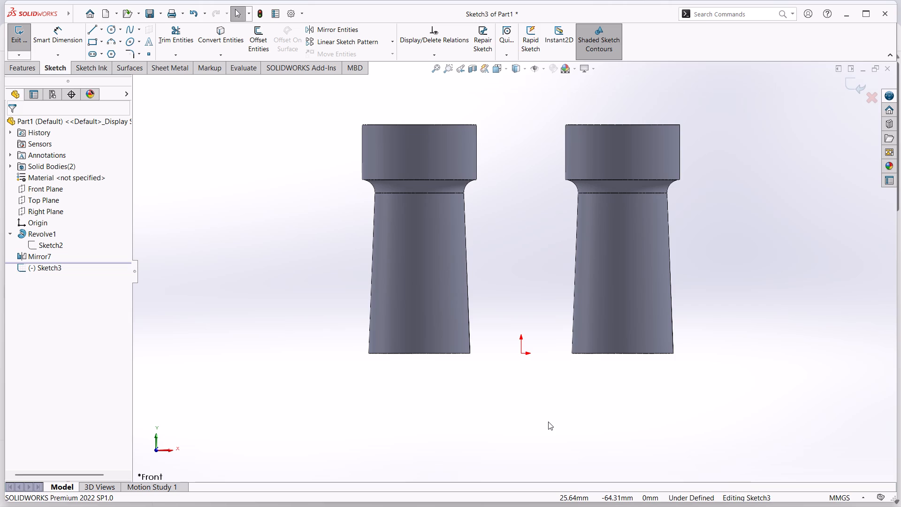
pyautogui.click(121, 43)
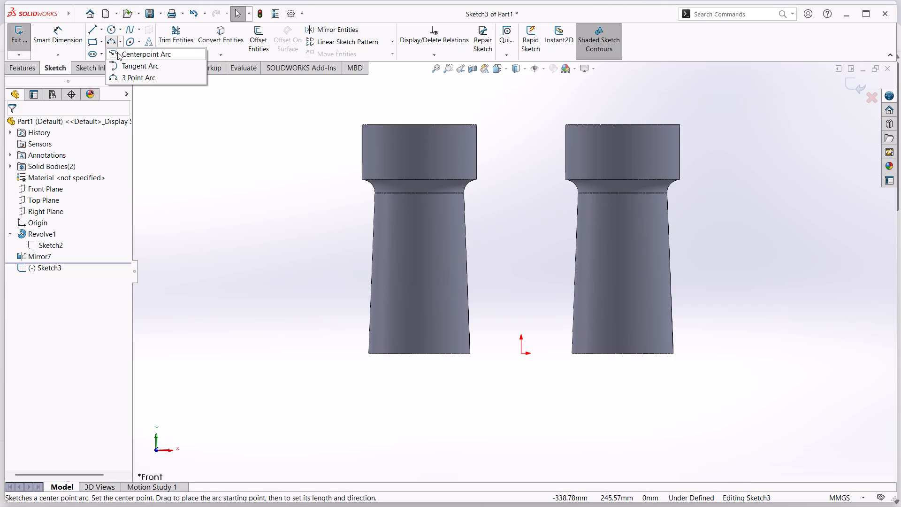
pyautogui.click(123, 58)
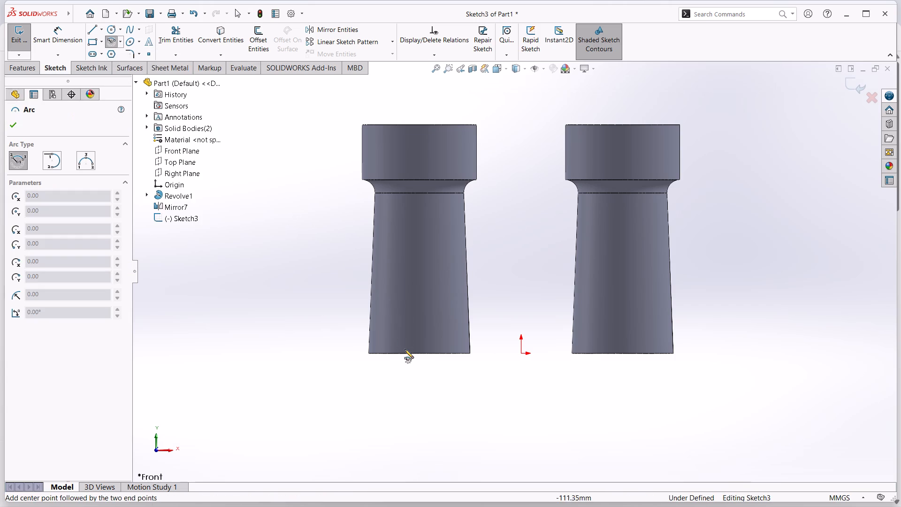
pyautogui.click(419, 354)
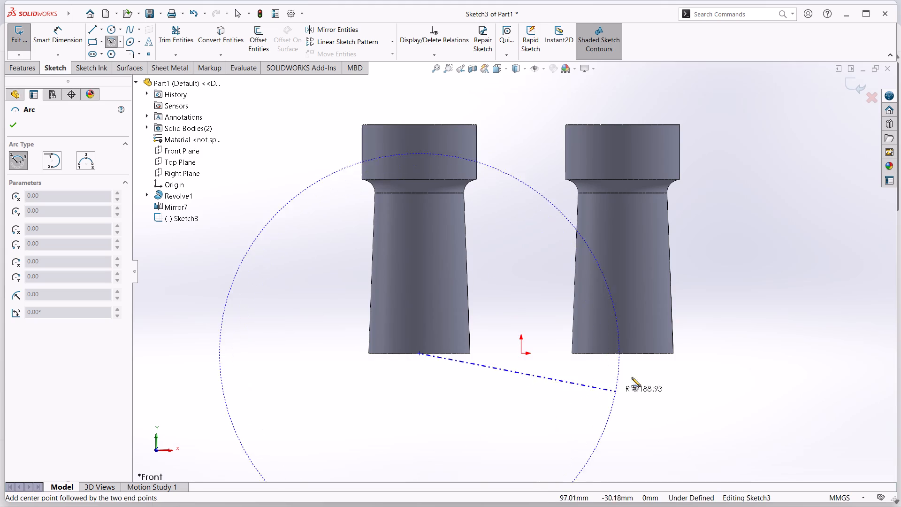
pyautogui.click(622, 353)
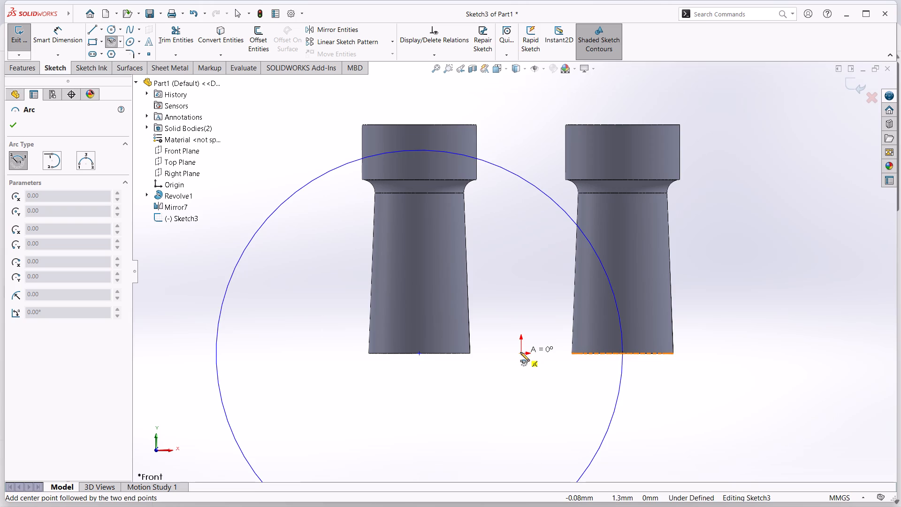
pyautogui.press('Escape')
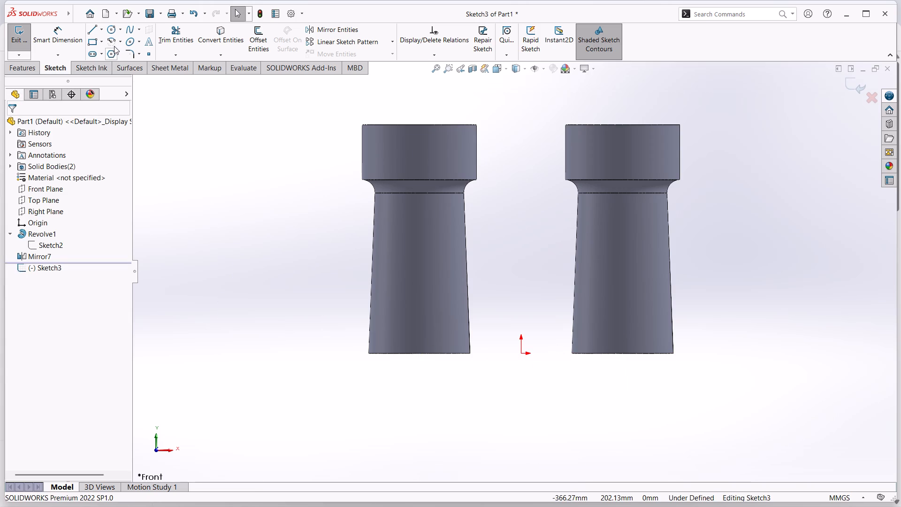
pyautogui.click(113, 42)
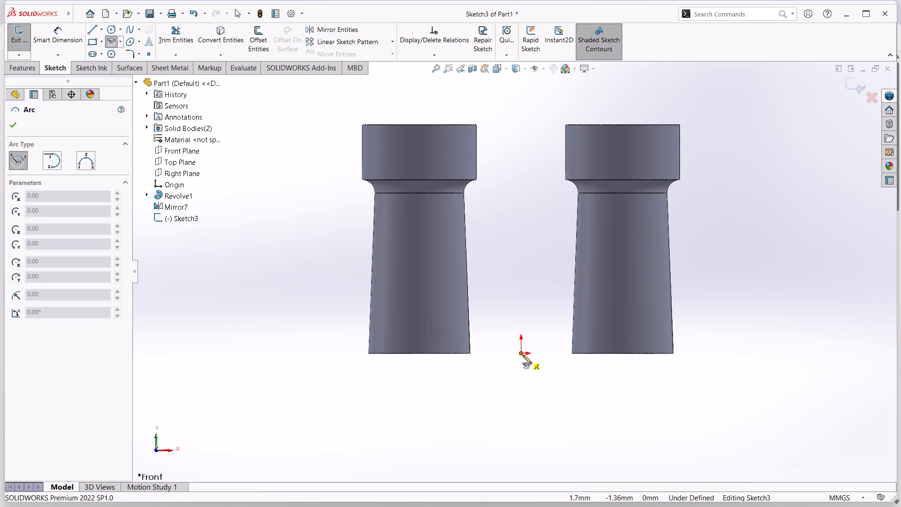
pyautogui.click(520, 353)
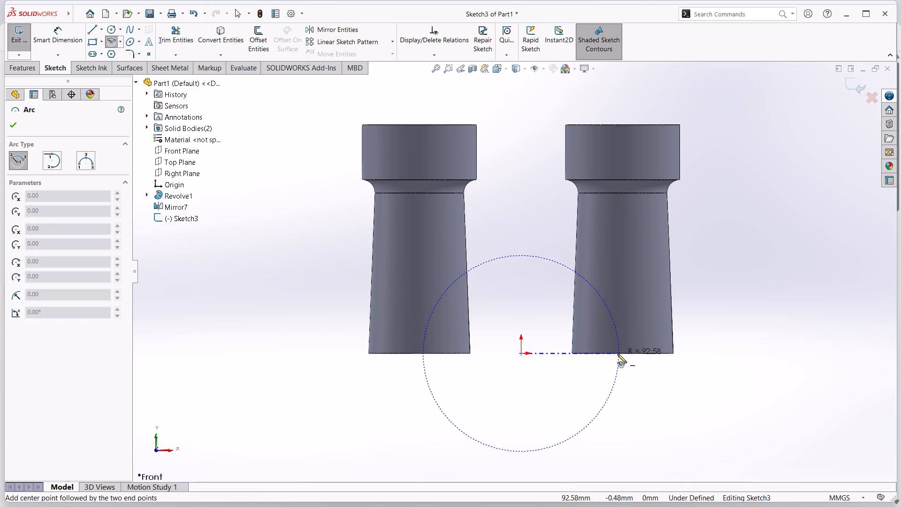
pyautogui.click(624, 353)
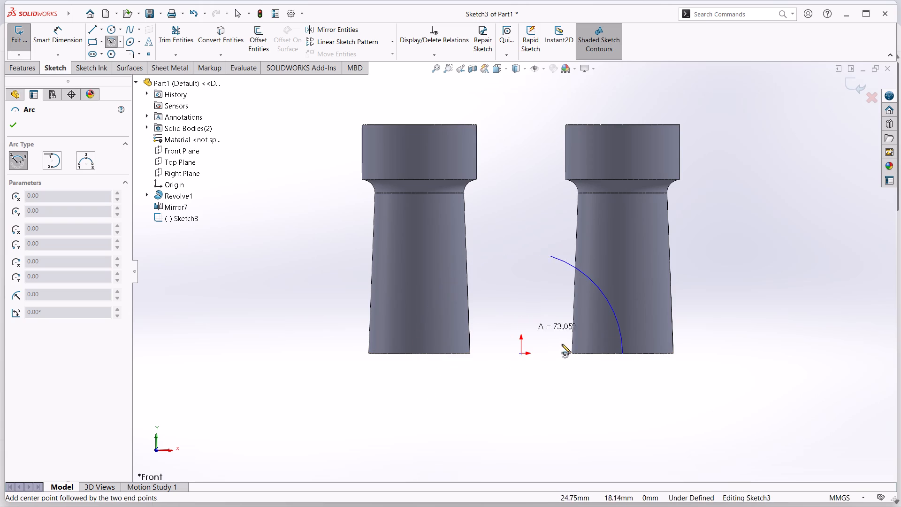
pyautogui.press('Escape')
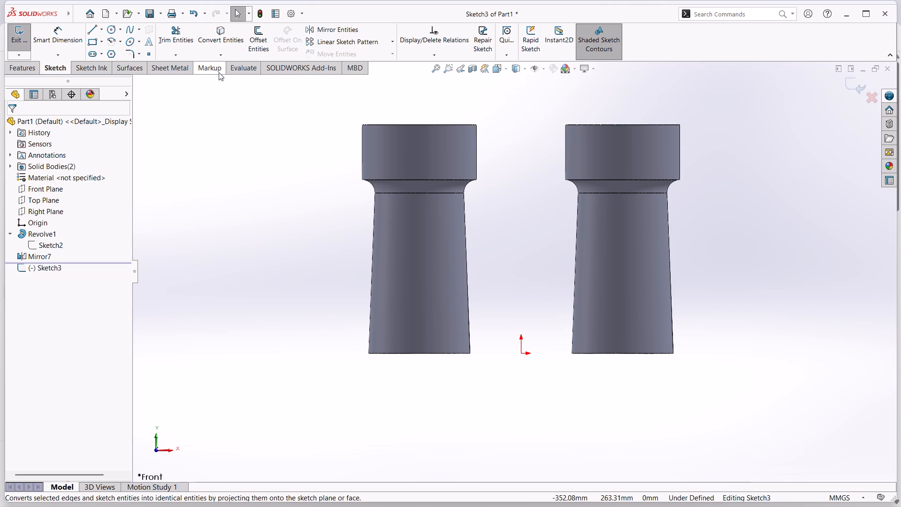
# Sketch a 180° centerpoint arc of 96 mm radius about the origin, joining the bottom centres of the two bodies from below.
pyautogui.click(114, 38)
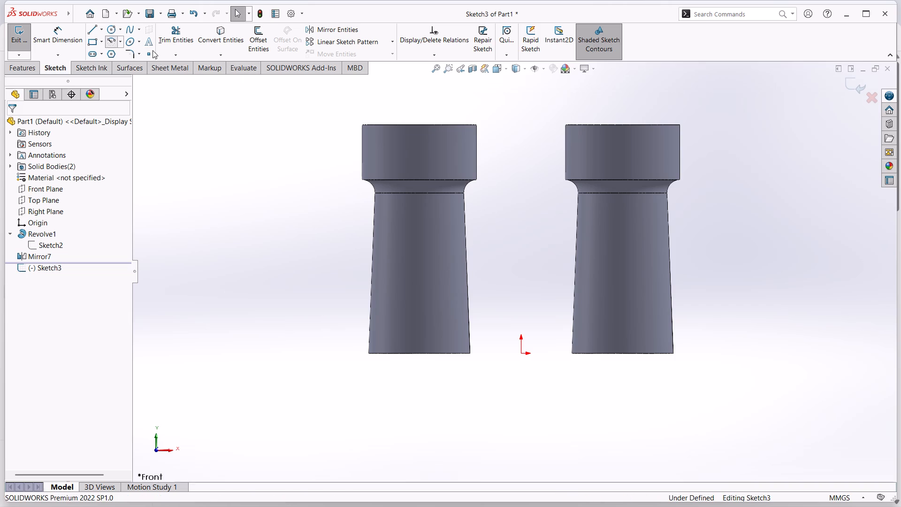
pyautogui.click(521, 355)
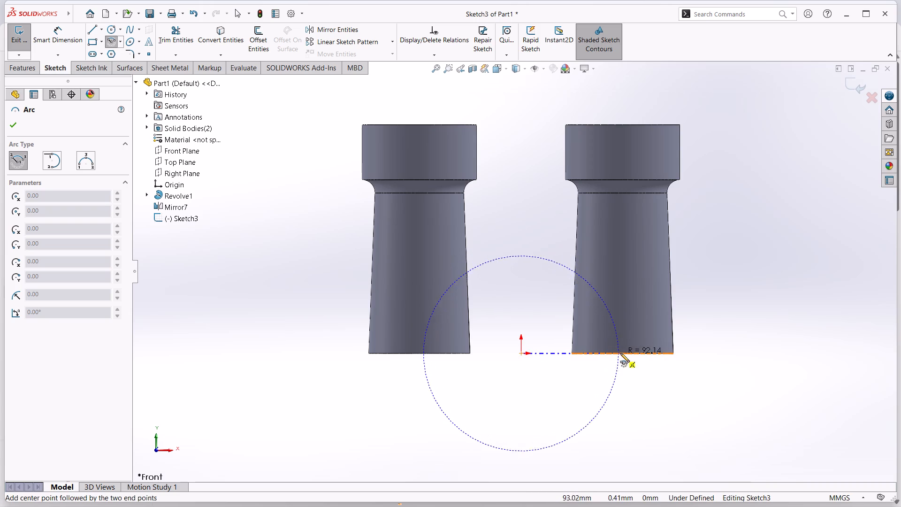
pyautogui.click(622, 354)
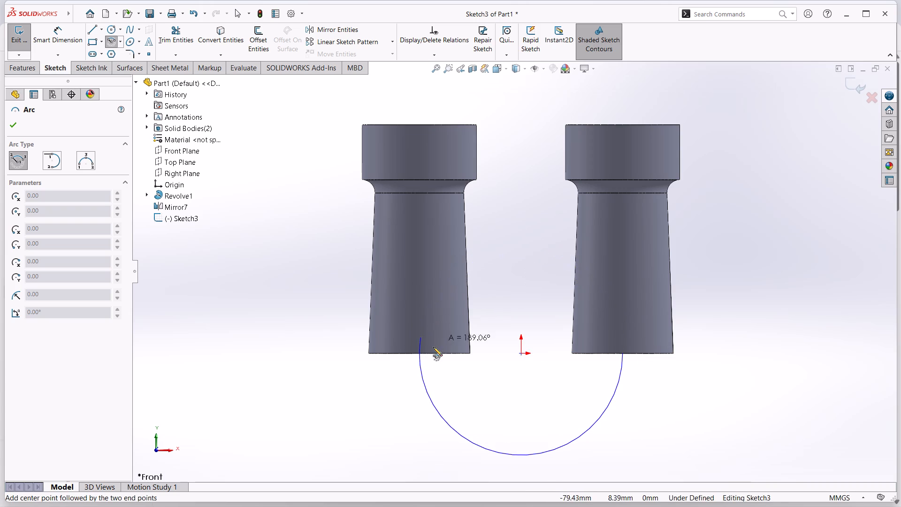
pyautogui.click(419, 354)
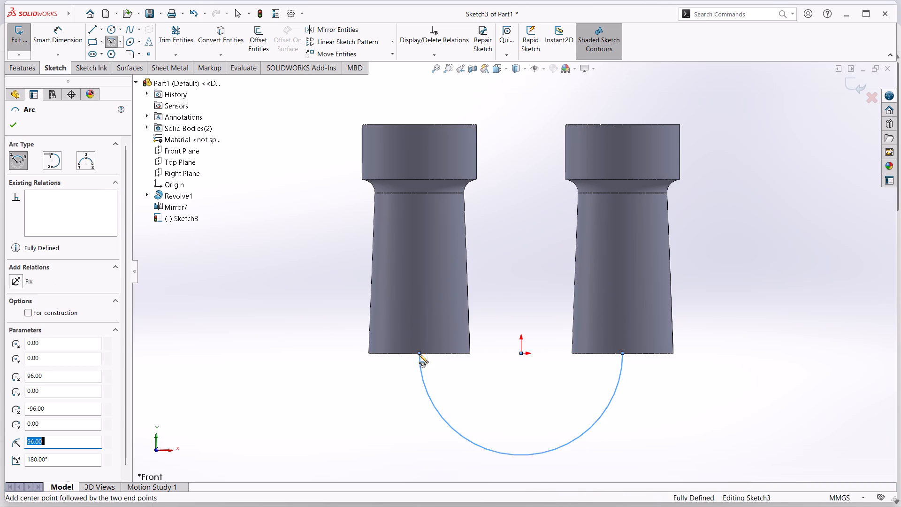
pyautogui.click(494, 313)
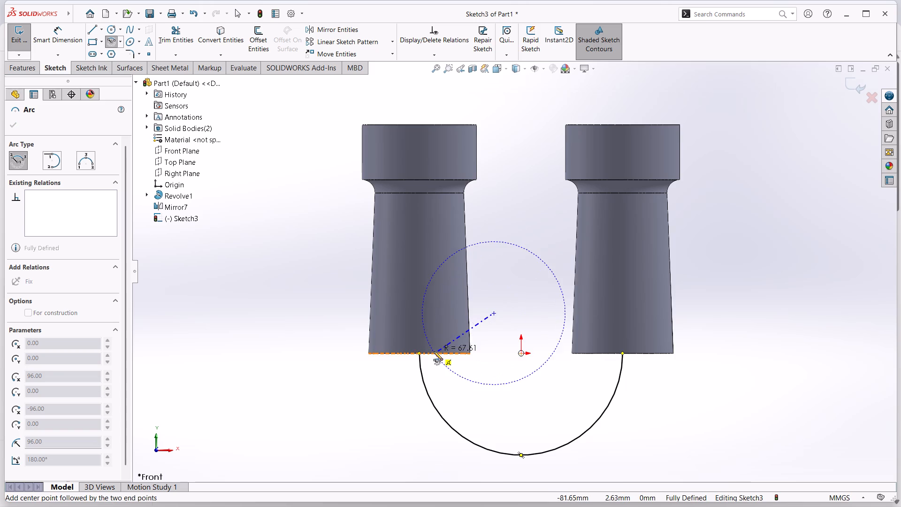
pyautogui.scroll(-2, 434, 351)
pyautogui.press('Escape')
pyautogui.scroll(1, 487, 328)
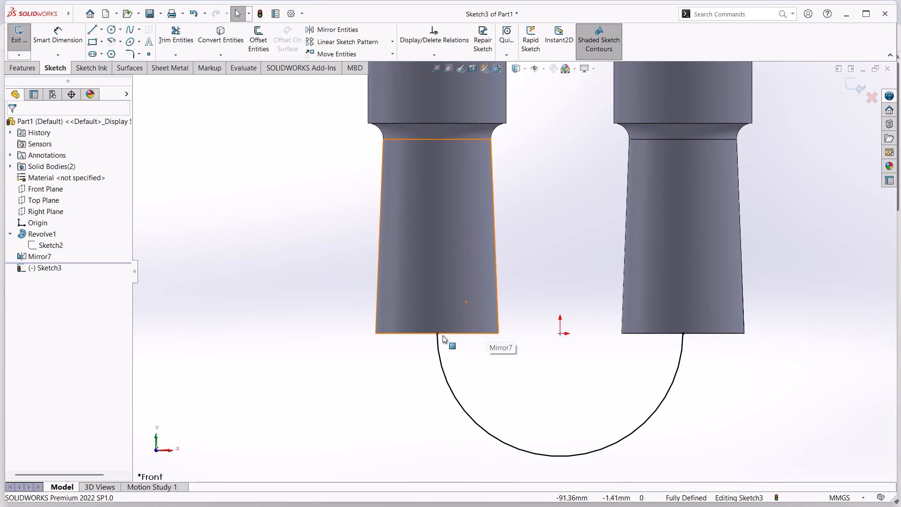
# Check whether the arc's endpoint at the mirrored body's bottom centre can be moved along the base edge.
pyautogui.click(436, 332)
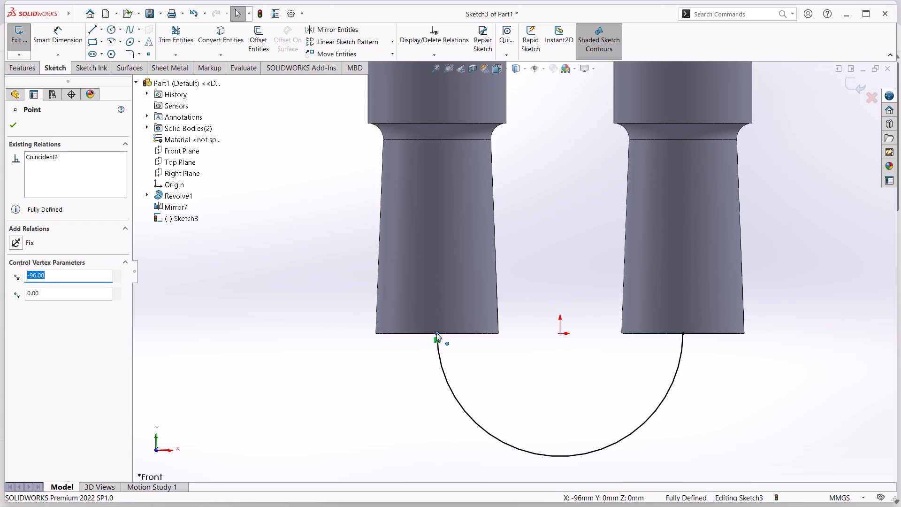
pyautogui.click(429, 357)
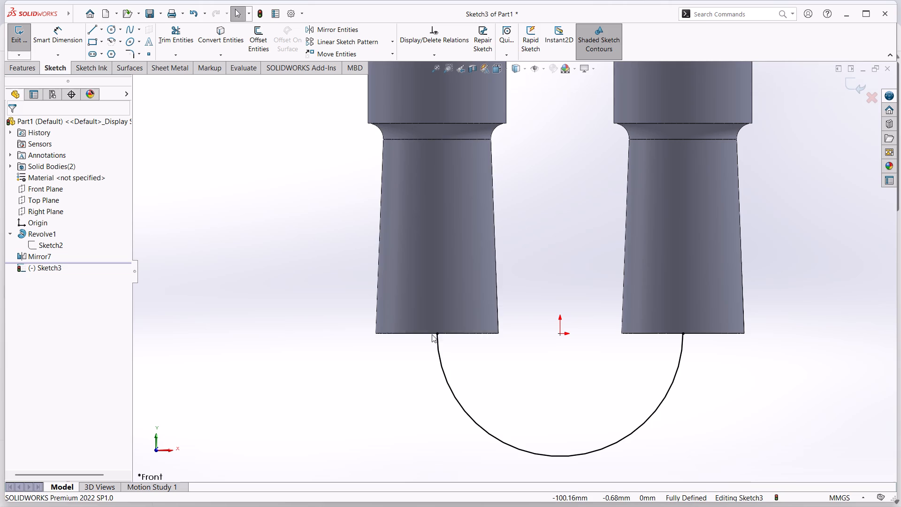
pyautogui.scroll(-4, 435, 332)
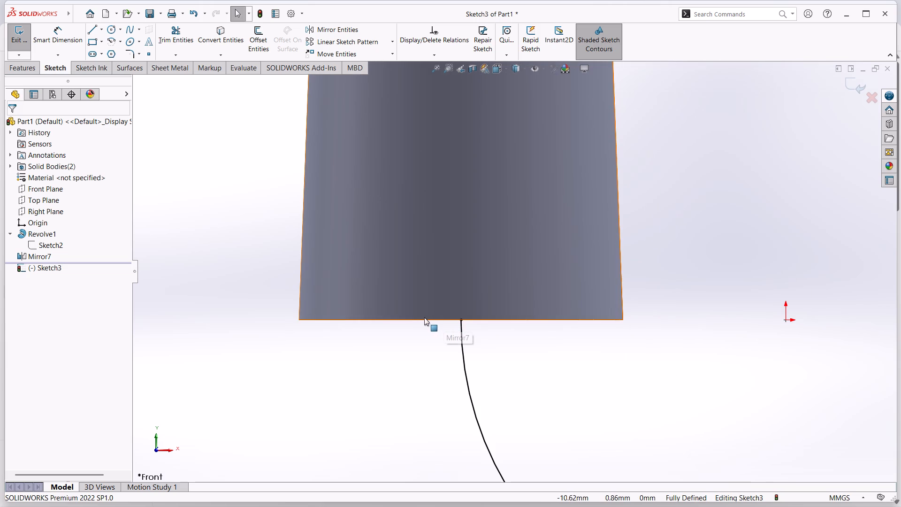
pyautogui.moveTo(461, 318); pyautogui.dragTo(439, 318)
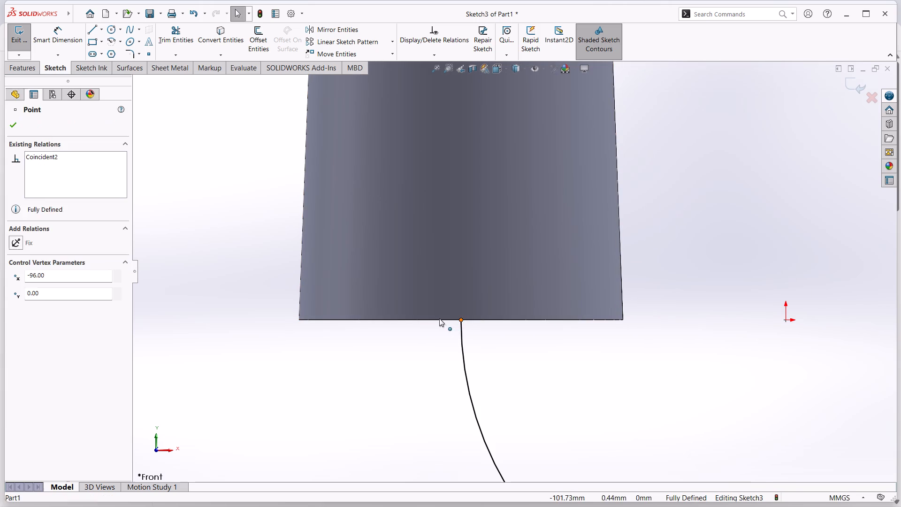
pyautogui.moveTo(439, 318); pyautogui.dragTo(439, 318)
pyautogui.click(436, 336)
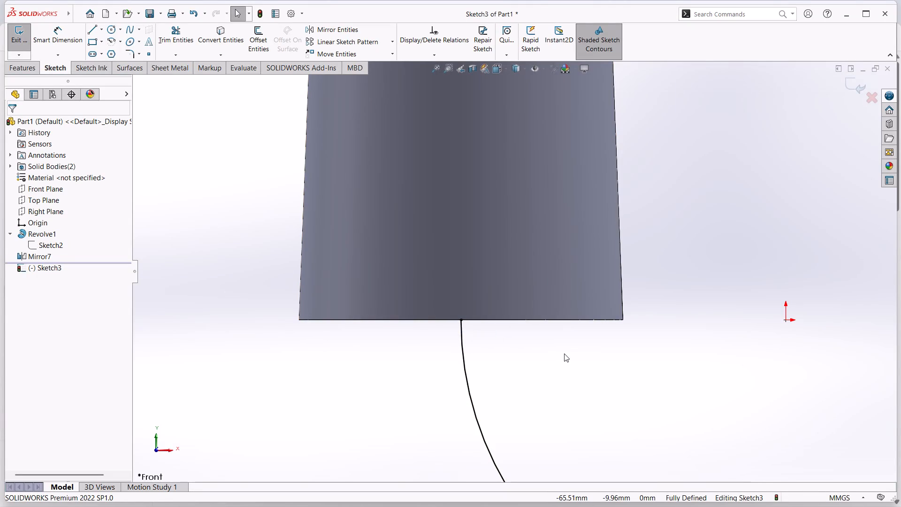
pyautogui.scroll(6, 603, 370)
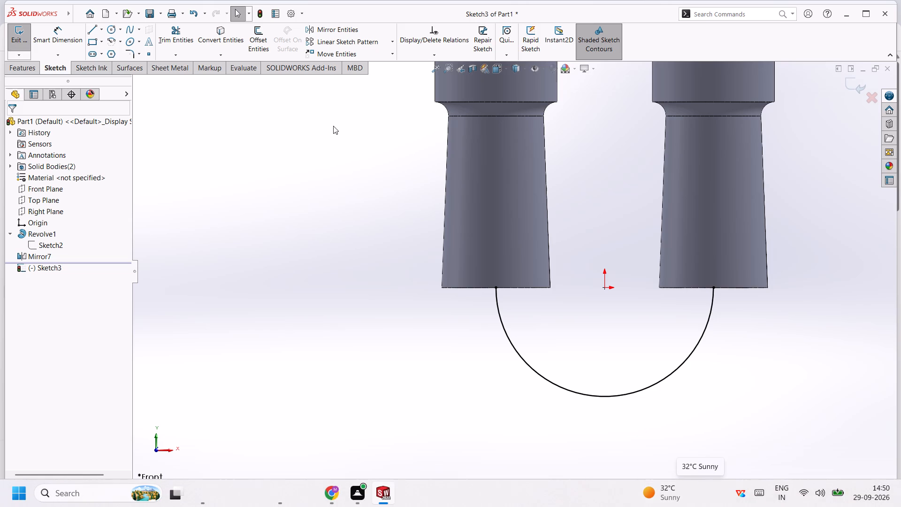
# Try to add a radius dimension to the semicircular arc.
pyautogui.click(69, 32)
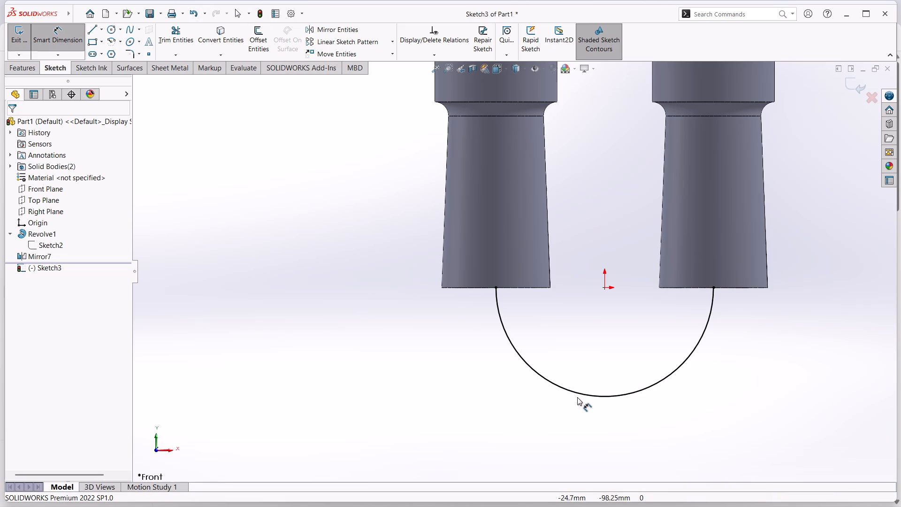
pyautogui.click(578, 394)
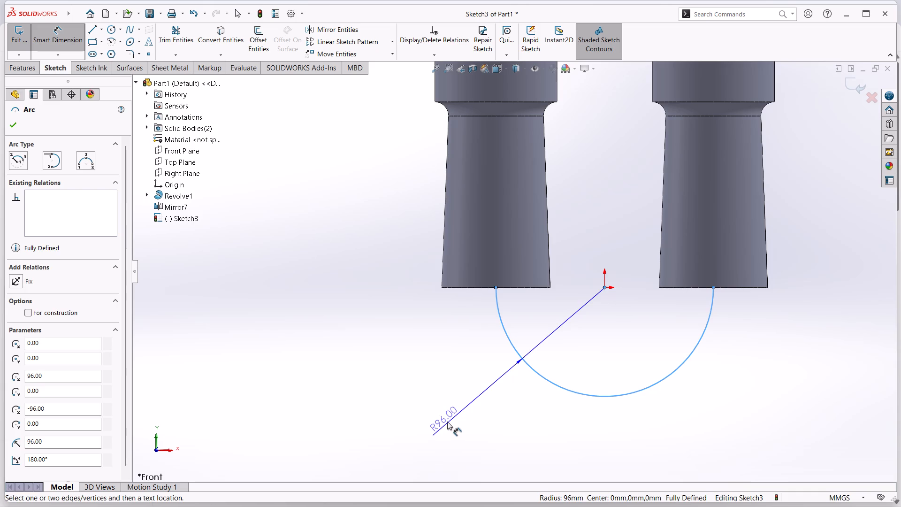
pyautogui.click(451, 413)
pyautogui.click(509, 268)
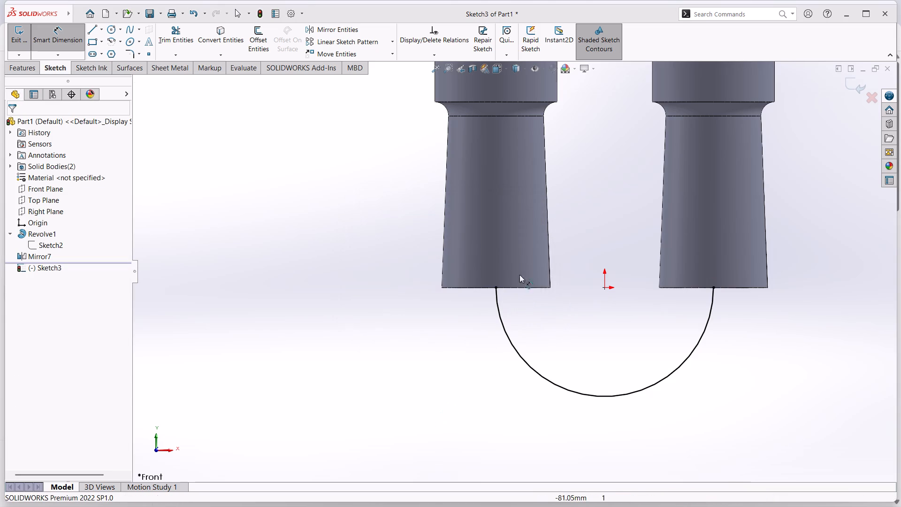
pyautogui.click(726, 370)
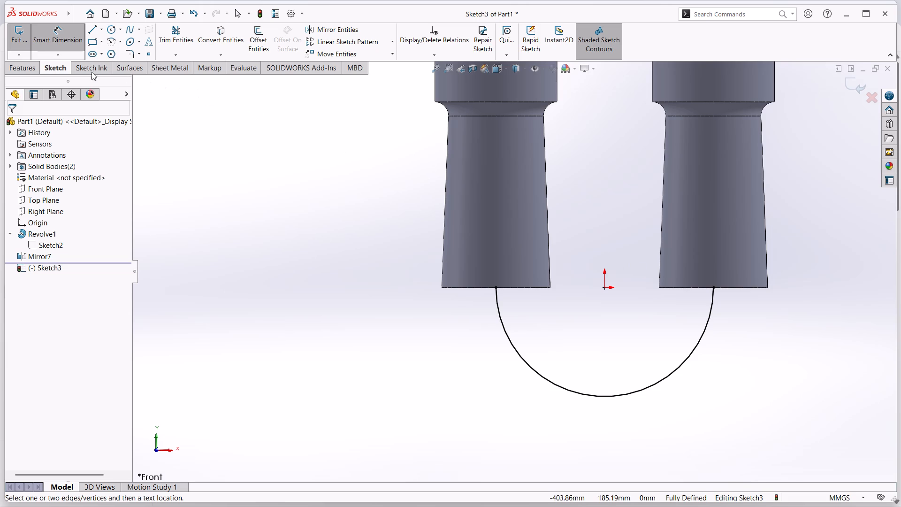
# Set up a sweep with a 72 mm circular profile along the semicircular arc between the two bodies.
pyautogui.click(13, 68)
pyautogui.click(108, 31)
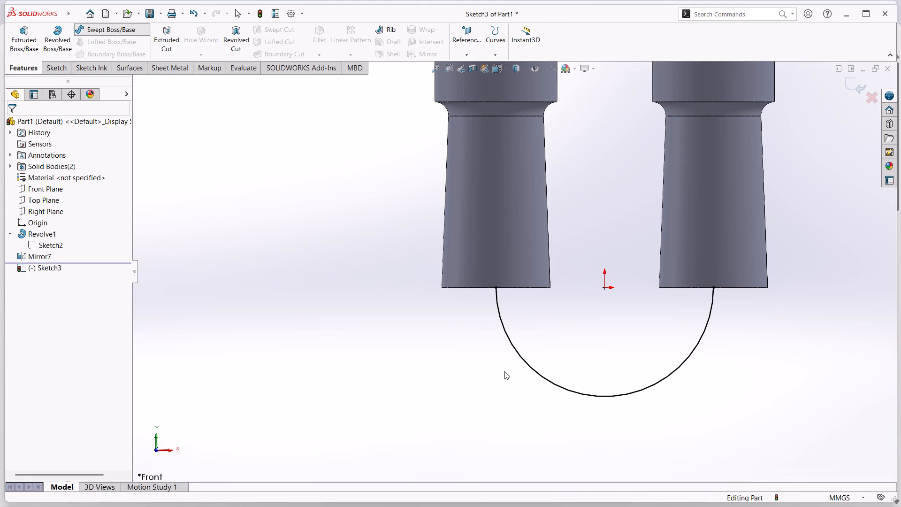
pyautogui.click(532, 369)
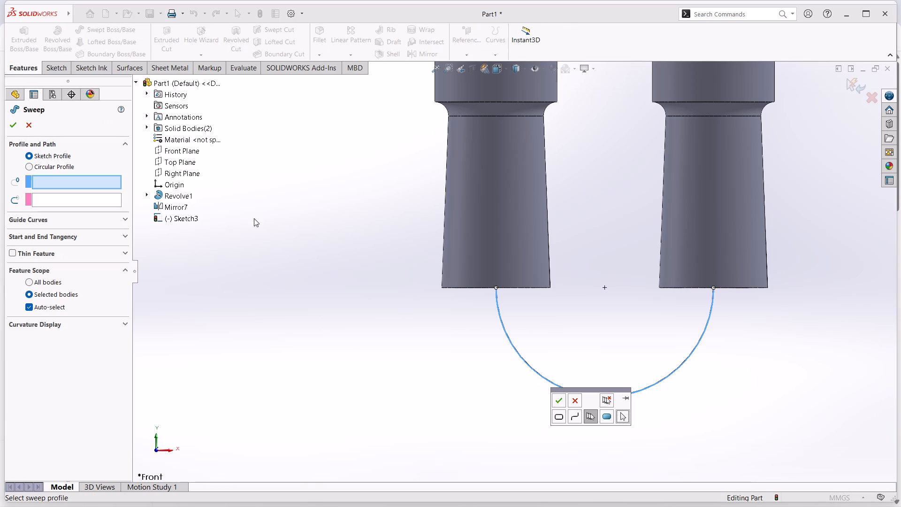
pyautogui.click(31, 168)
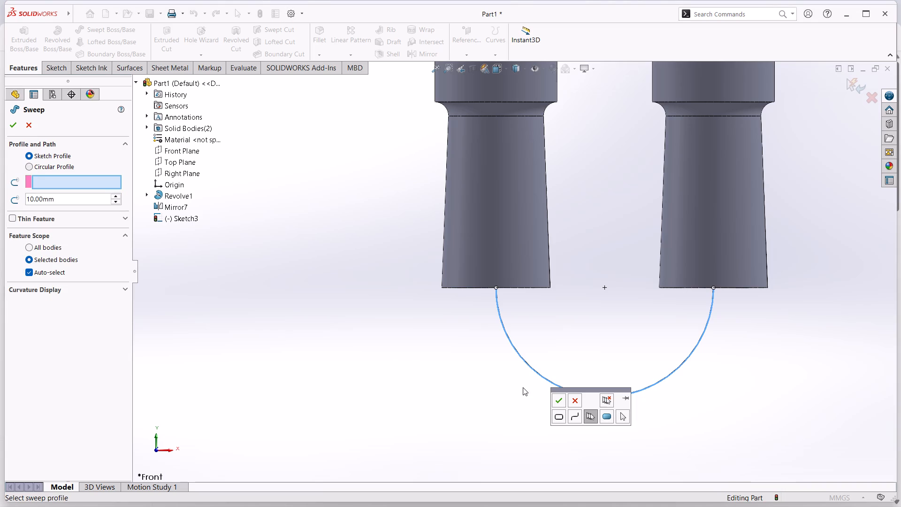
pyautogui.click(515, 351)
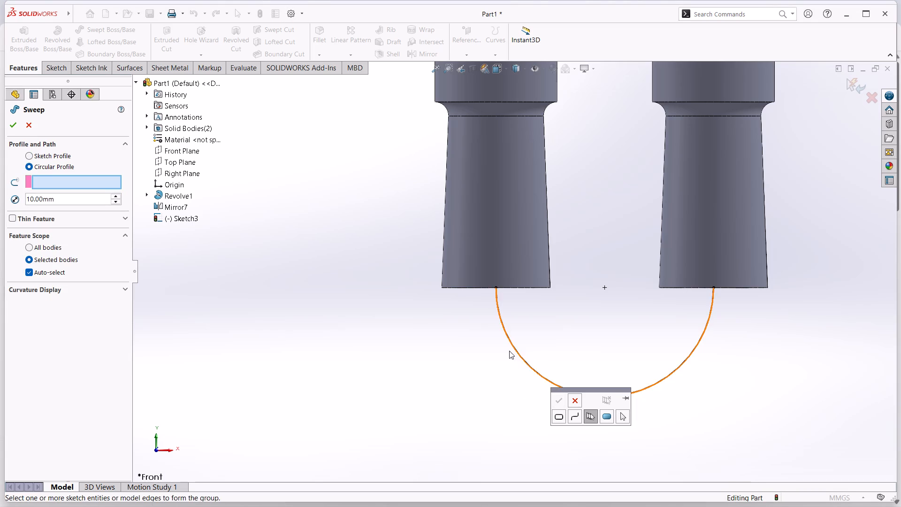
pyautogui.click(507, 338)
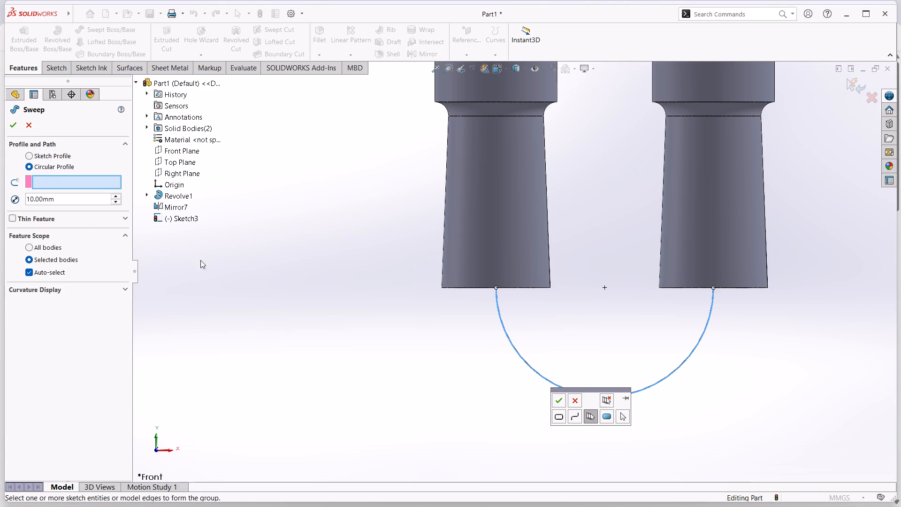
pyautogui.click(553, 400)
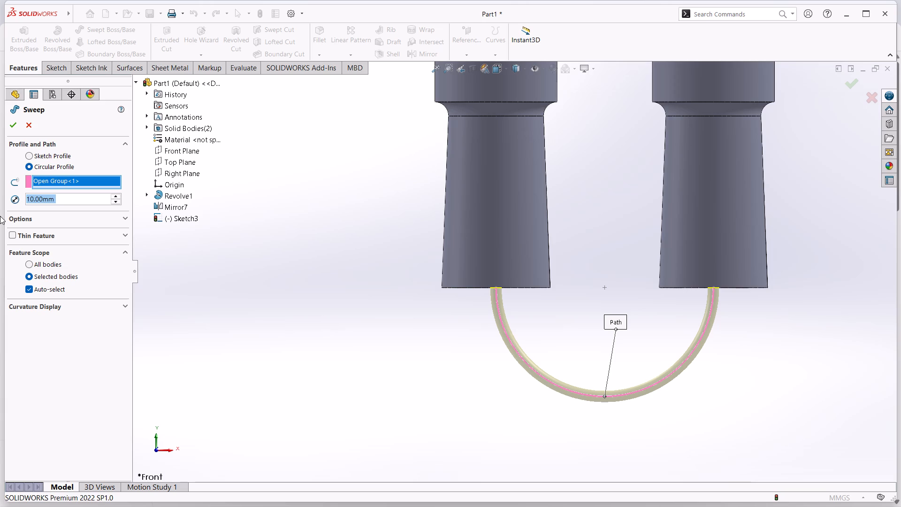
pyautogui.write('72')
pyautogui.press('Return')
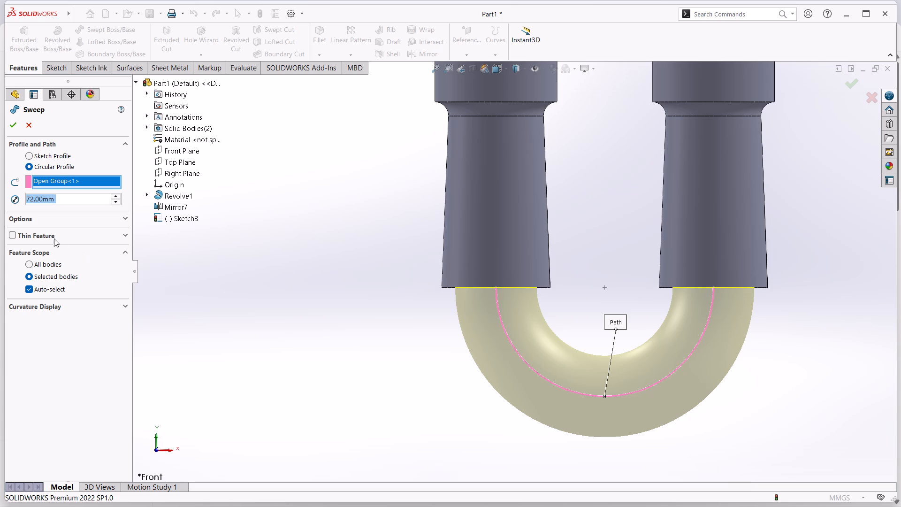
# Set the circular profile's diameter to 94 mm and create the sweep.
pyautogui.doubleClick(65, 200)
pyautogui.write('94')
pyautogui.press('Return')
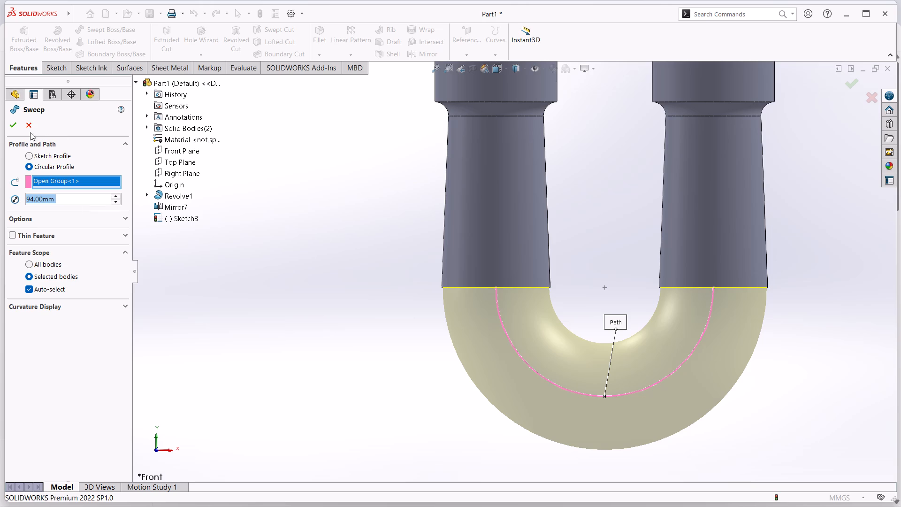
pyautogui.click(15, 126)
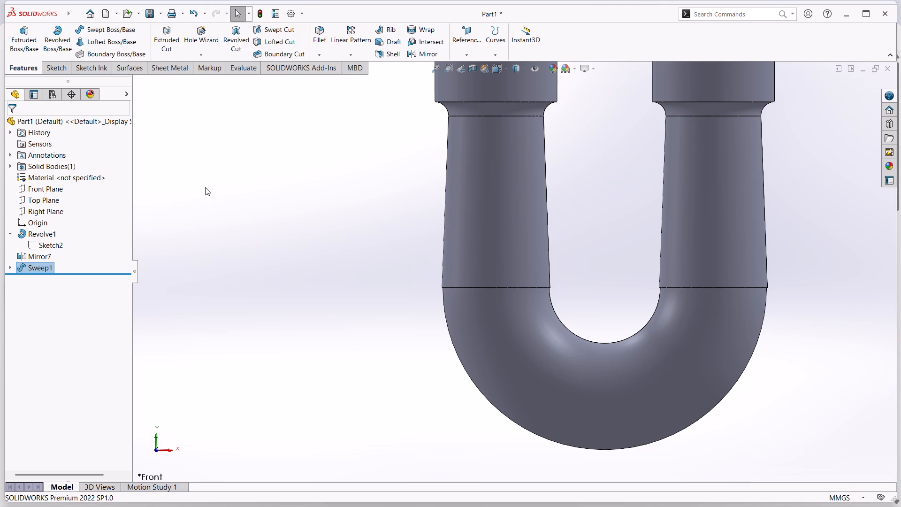
# Examine from below how the swept bend meets the lower ends of the two tapered bodies.
pyautogui.scroll(3, 298, 265)
pyautogui.moveTo(553, 346); pyautogui.dragTo(551, 215, button='middle')
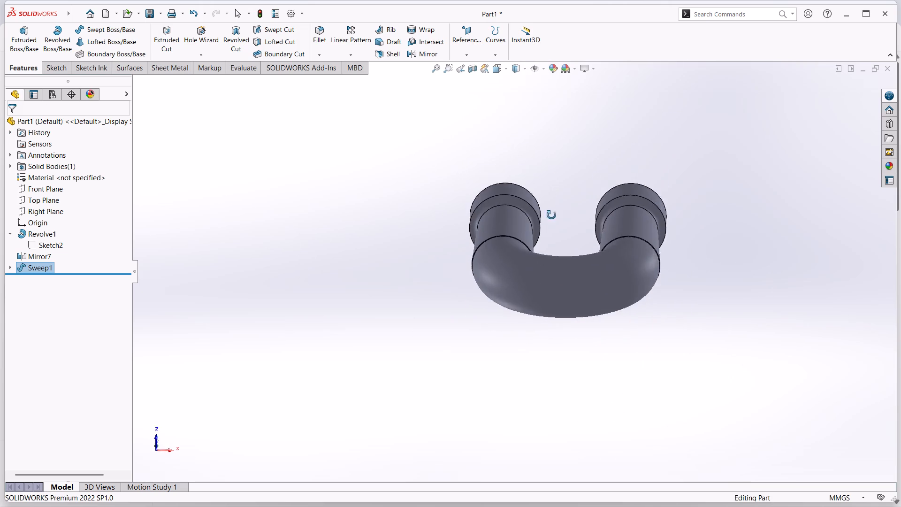
pyautogui.moveTo(551, 215); pyautogui.dragTo(542, 359, button='middle')
pyautogui.scroll(-4, 551, 286)
pyautogui.moveTo(545, 284); pyautogui.dragTo(561, 138, button='middle')
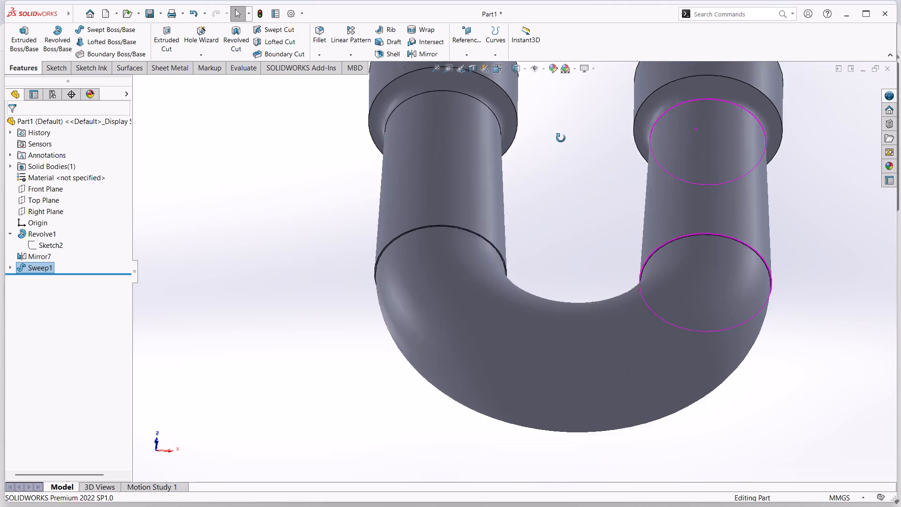
pyautogui.moveTo(561, 138); pyautogui.dragTo(562, 136, button='middle')
pyautogui.scroll(-5, 498, 193)
pyautogui.scroll(-3, 450, 255)
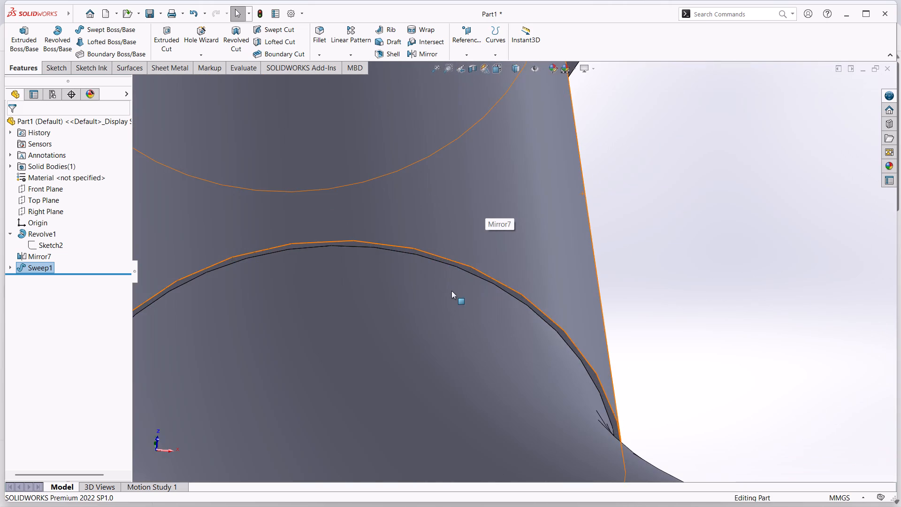
pyautogui.scroll(6, 616, 246)
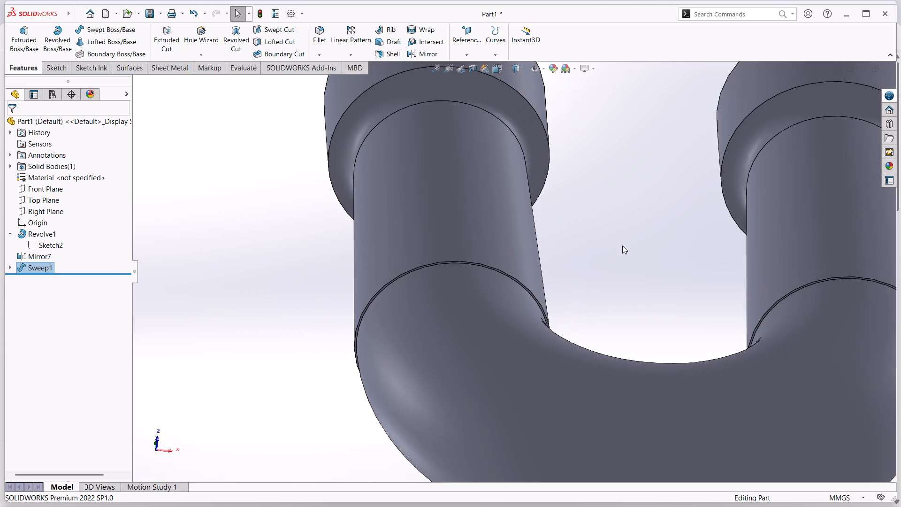
pyautogui.moveTo(622, 246); pyautogui.dragTo(625, 291, button='middle')
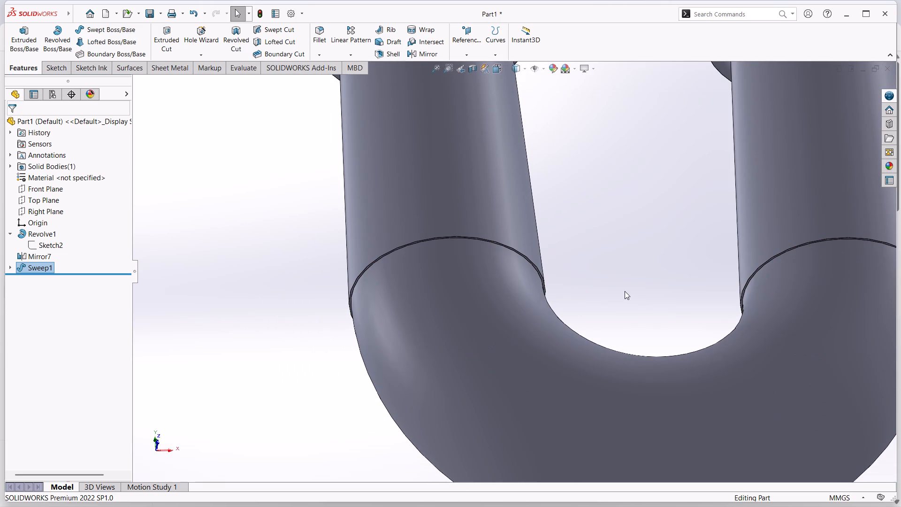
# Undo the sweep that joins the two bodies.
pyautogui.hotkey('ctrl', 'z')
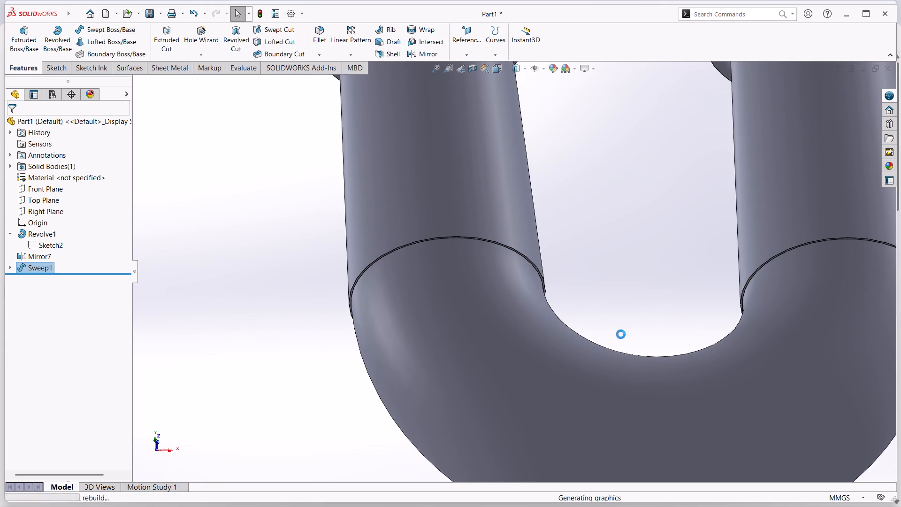
# Set up a circular-profile sweep along the semicircular sketch, trying diameters of 120, 90 and 100 mm.
pyautogui.scroll(4, 627, 320)
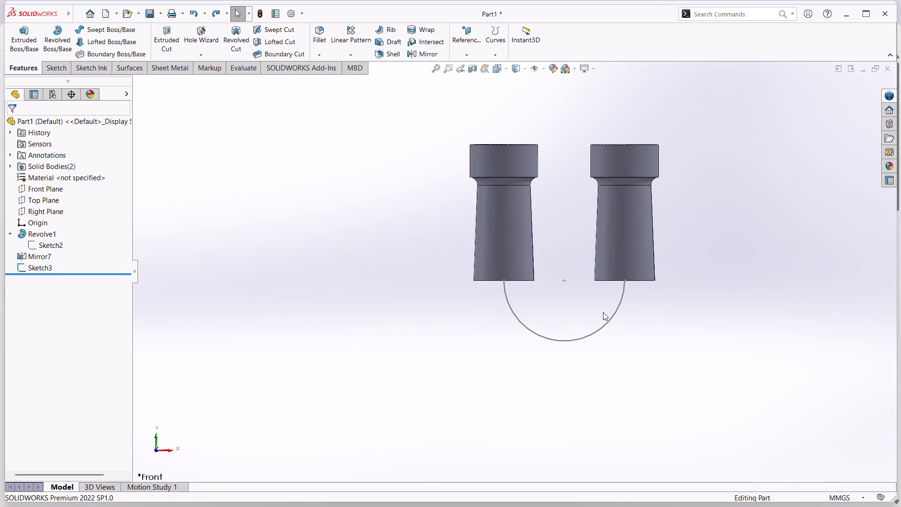
pyautogui.scroll(-3, 603, 311)
pyautogui.scroll(-2, 561, 210)
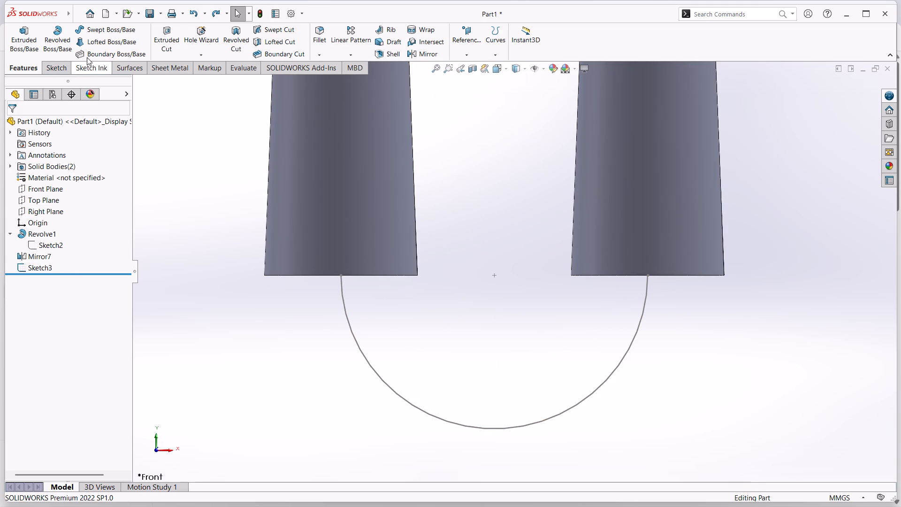
pyautogui.click(120, 28)
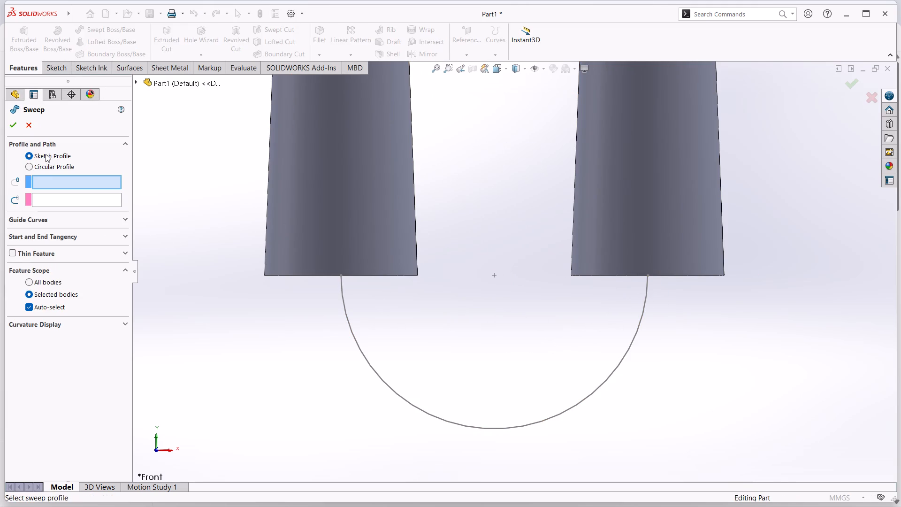
pyautogui.click(31, 164)
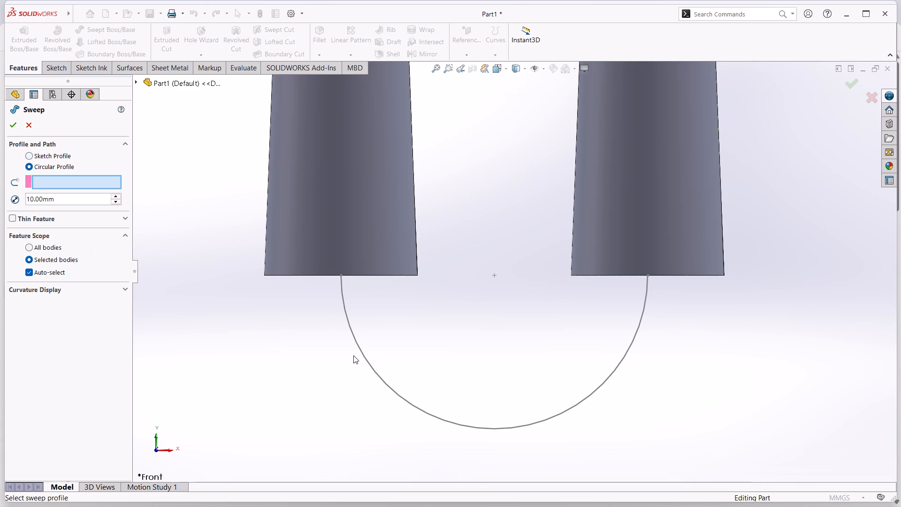
pyautogui.click(359, 348)
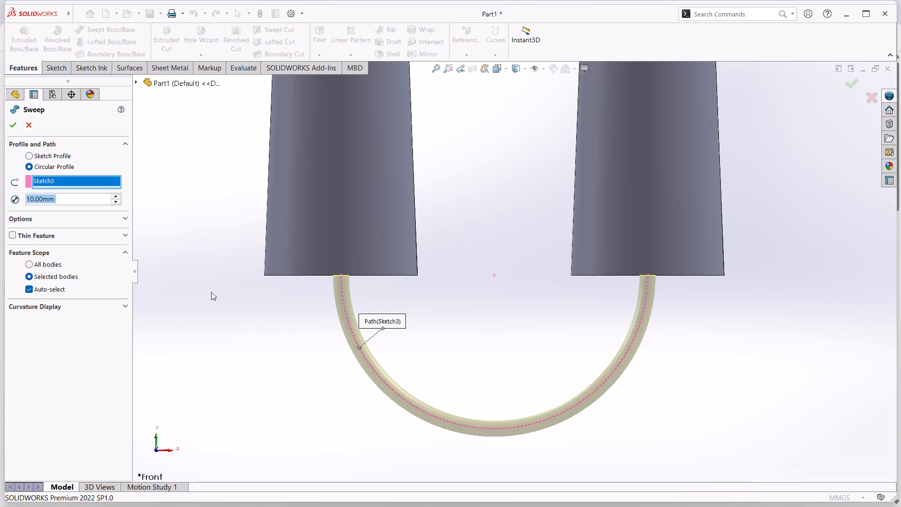
pyautogui.doubleClick(117, 195)
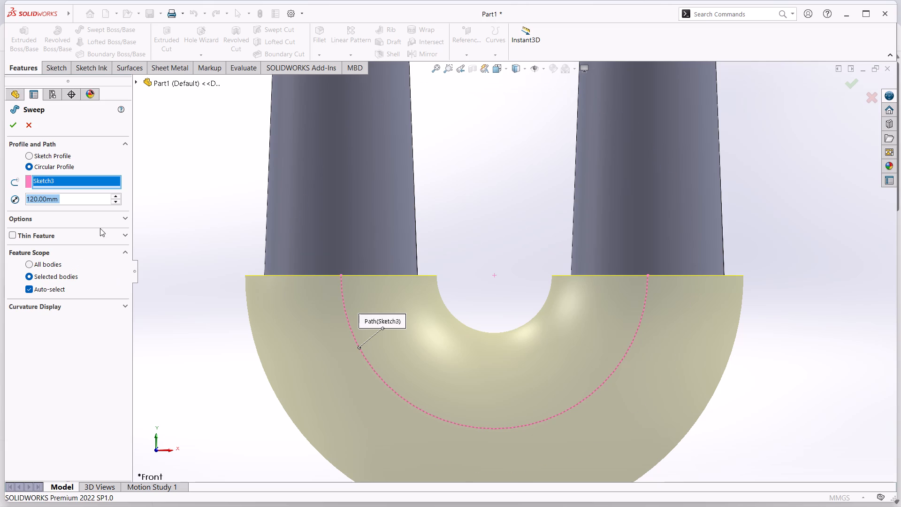
pyautogui.tripleClick(119, 203)
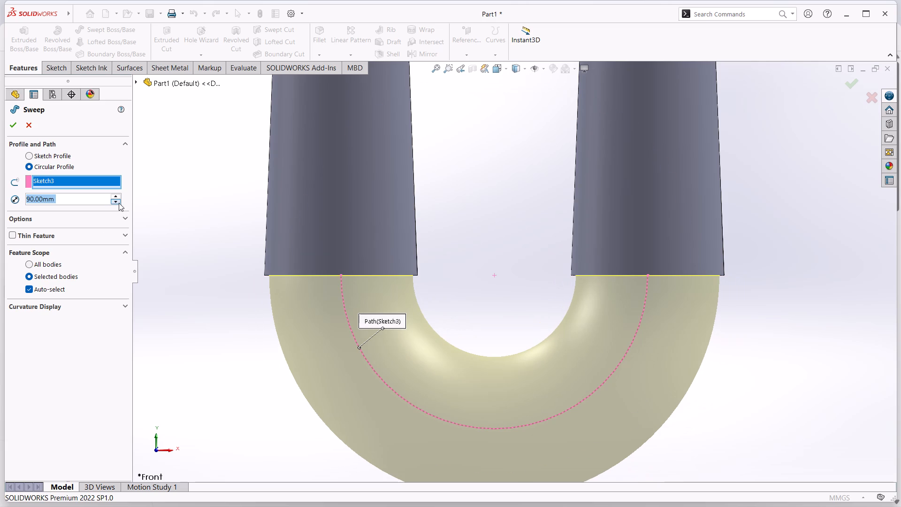
pyautogui.click(118, 194)
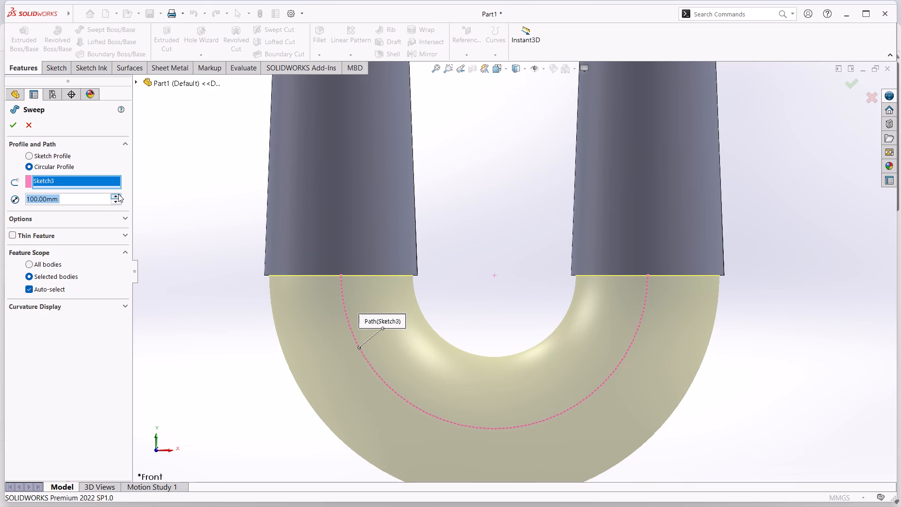
pyautogui.moveTo(97, 198); pyautogui.dragTo(0, 203)
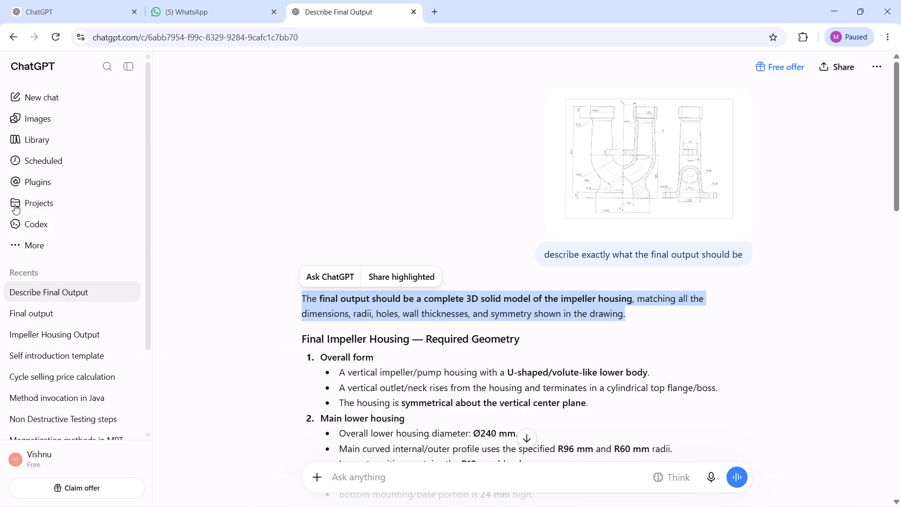
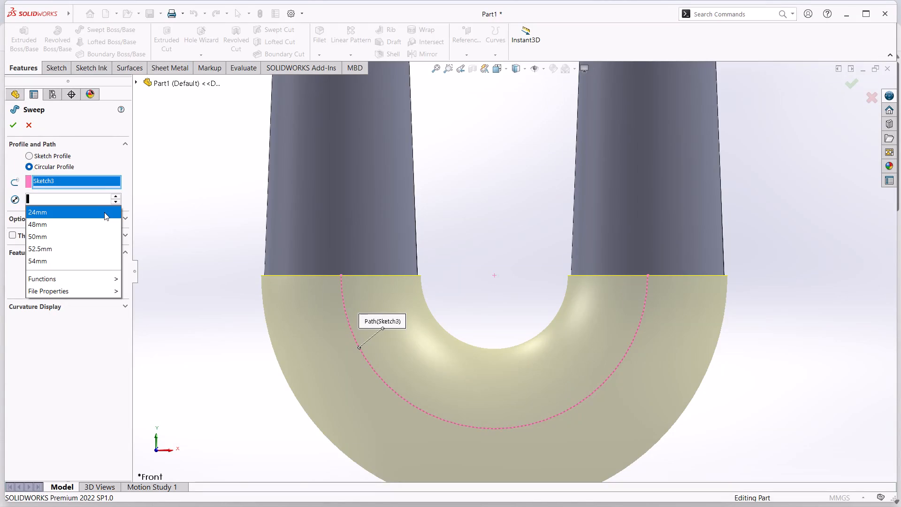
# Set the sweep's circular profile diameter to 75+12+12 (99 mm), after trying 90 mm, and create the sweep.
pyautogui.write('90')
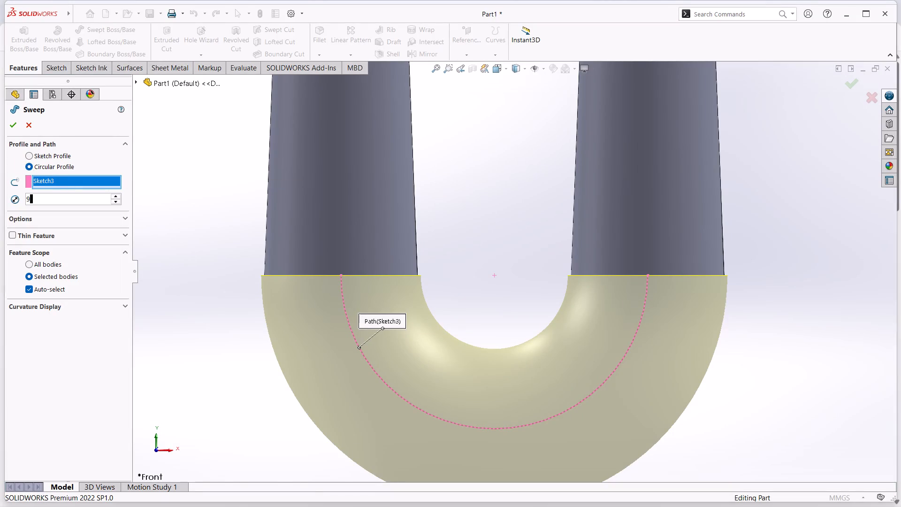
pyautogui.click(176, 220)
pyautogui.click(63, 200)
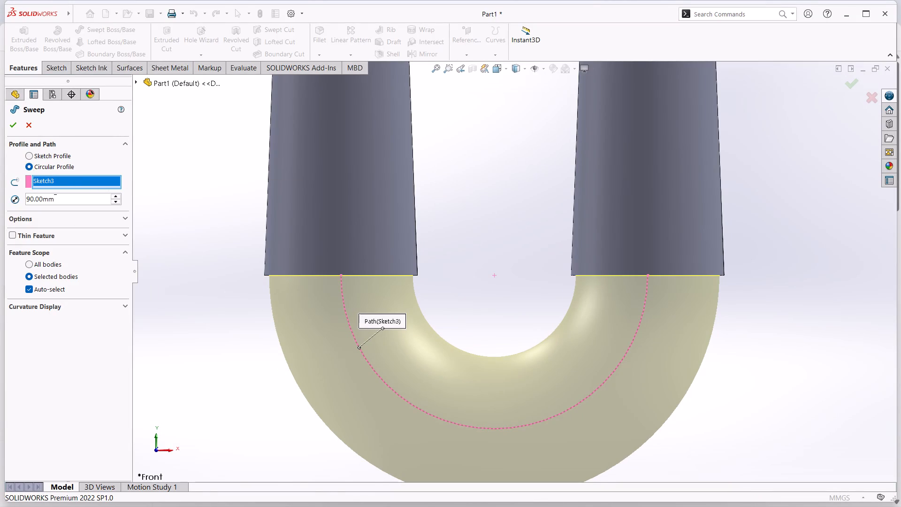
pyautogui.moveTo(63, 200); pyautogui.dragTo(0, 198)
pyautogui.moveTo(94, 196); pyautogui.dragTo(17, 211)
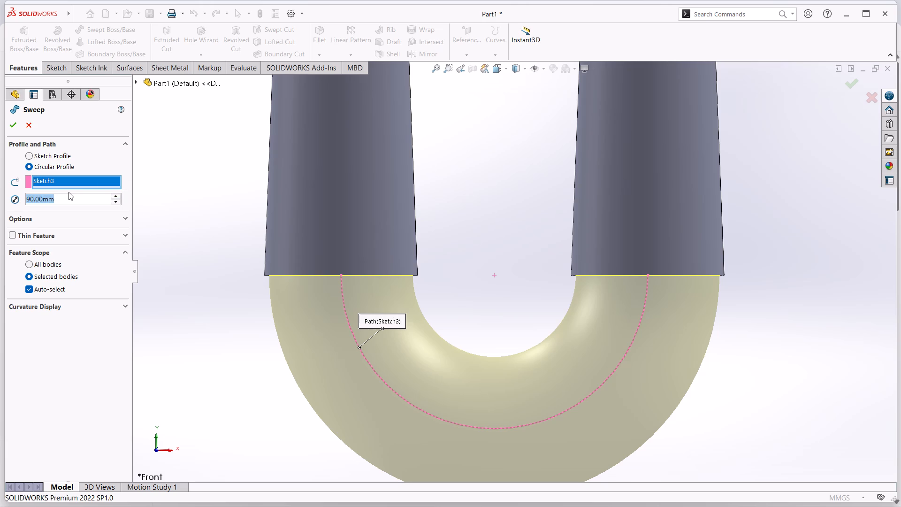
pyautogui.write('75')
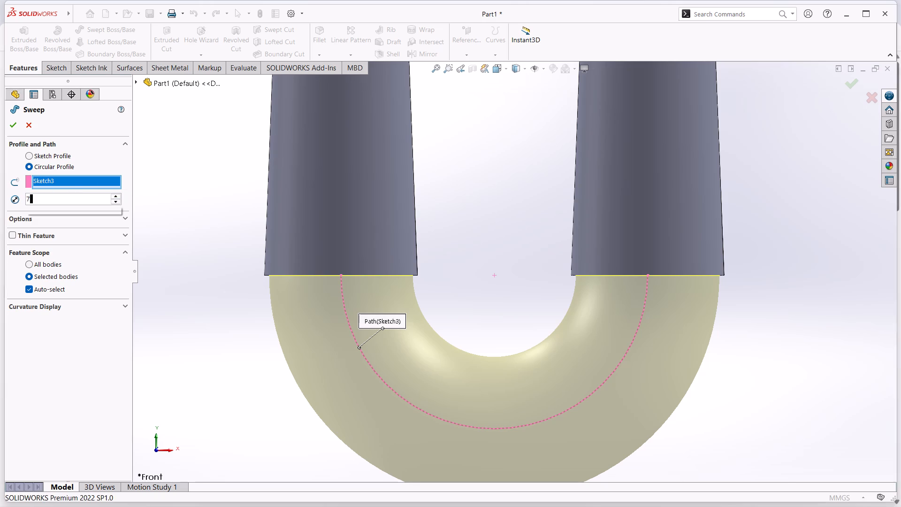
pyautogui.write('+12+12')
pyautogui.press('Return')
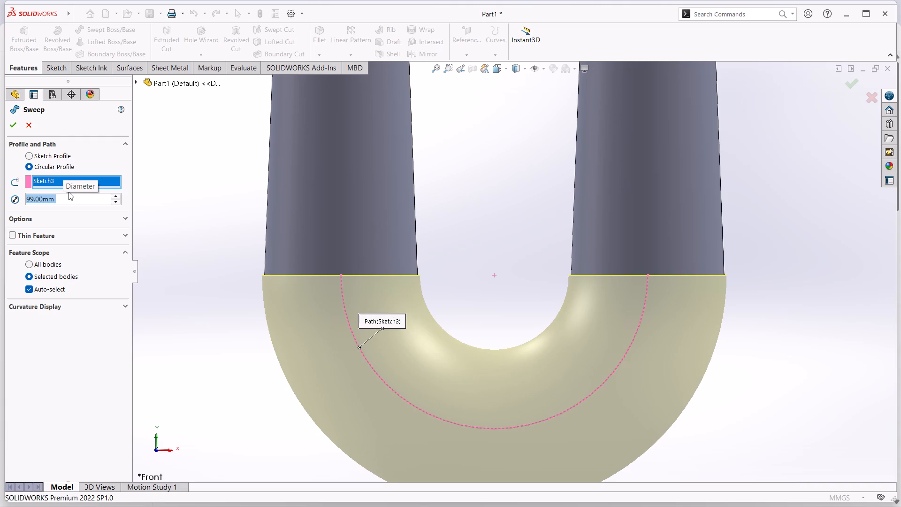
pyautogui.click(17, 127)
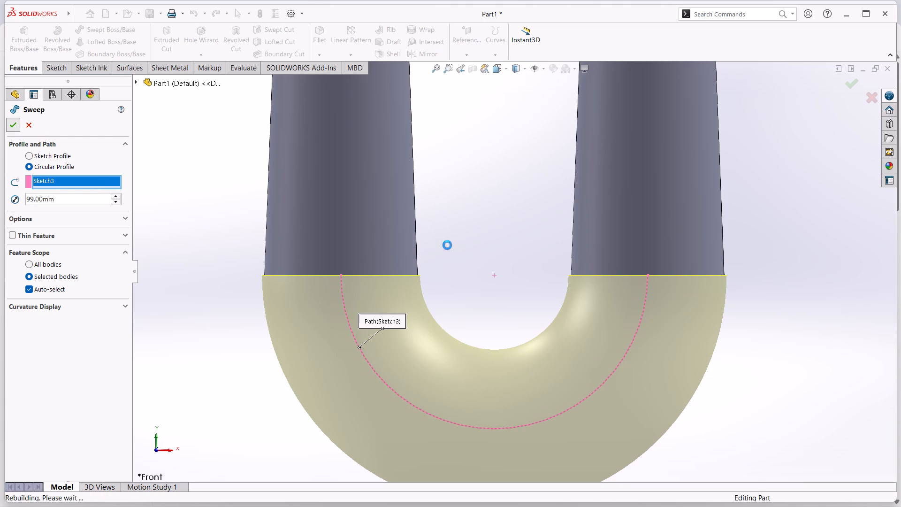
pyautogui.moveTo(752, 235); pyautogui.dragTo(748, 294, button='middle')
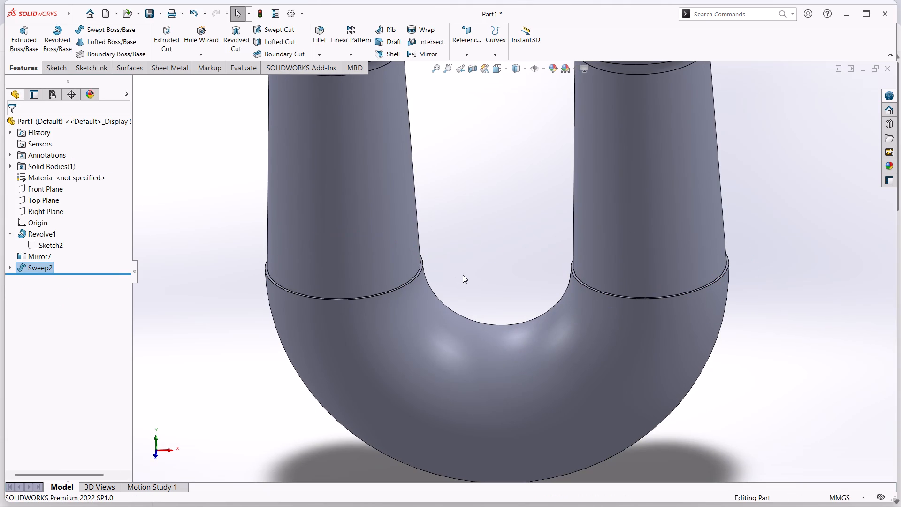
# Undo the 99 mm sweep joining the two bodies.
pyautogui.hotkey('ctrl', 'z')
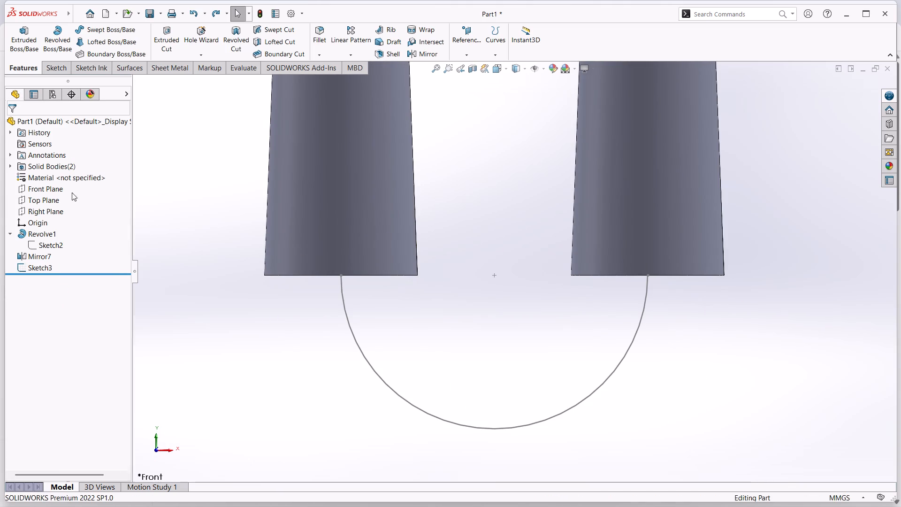
# Set up a new swept boss with a circular profile, using the semicircular sketch as its path.
pyautogui.click(129, 26)
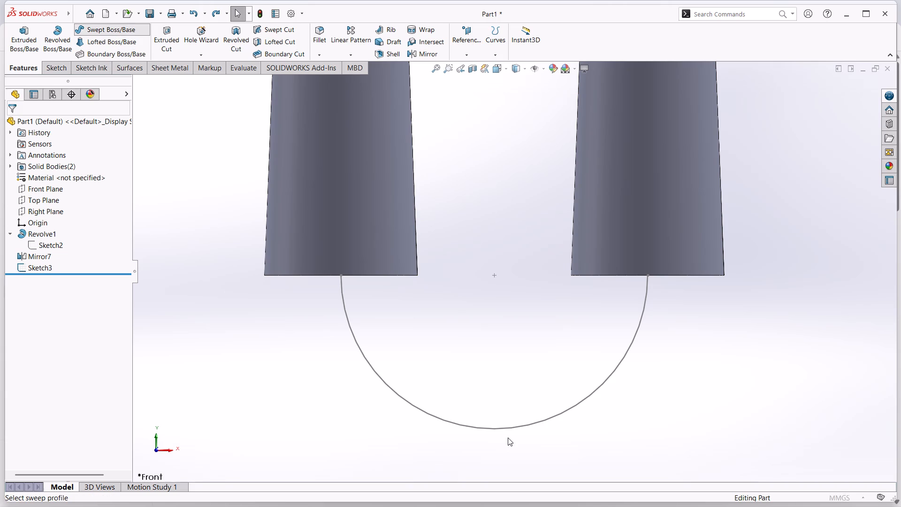
pyautogui.click(508, 428)
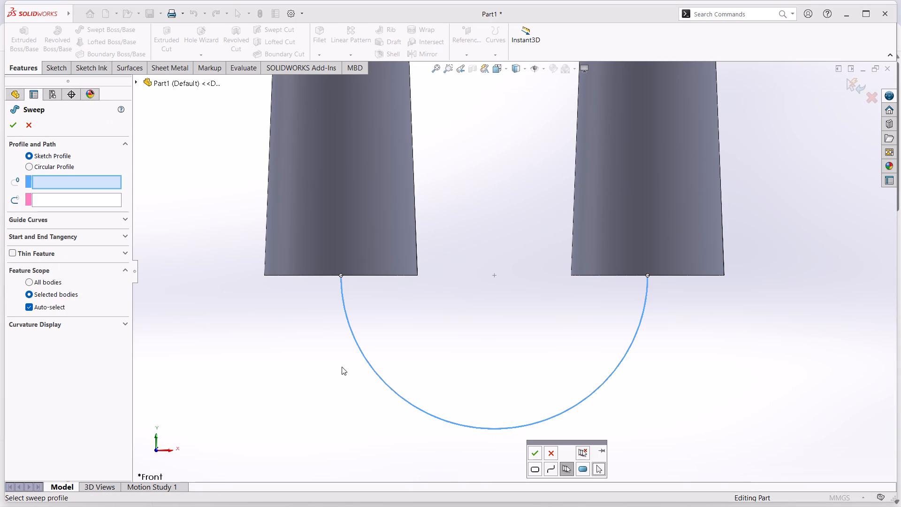
pyautogui.click(31, 170)
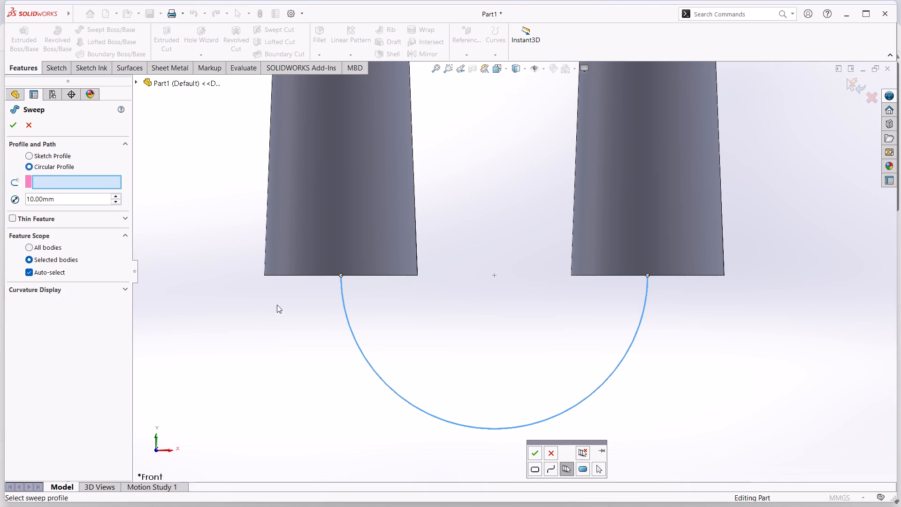
pyautogui.hotkey('ctrl', 'z')
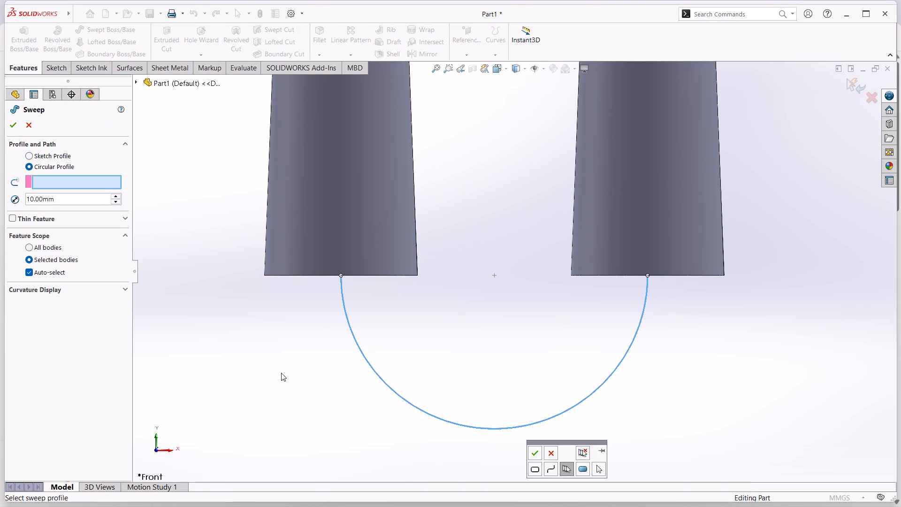
pyautogui.click(280, 371)
pyautogui.click(547, 456)
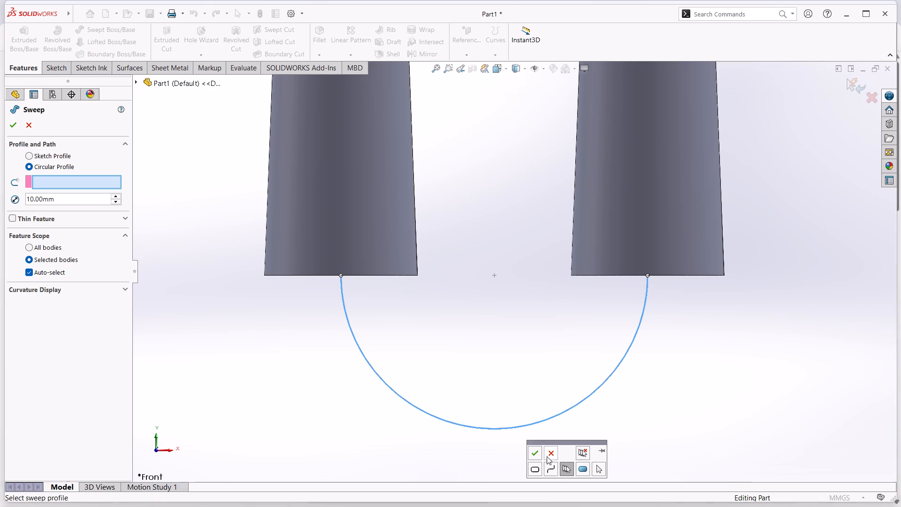
pyautogui.click(372, 369)
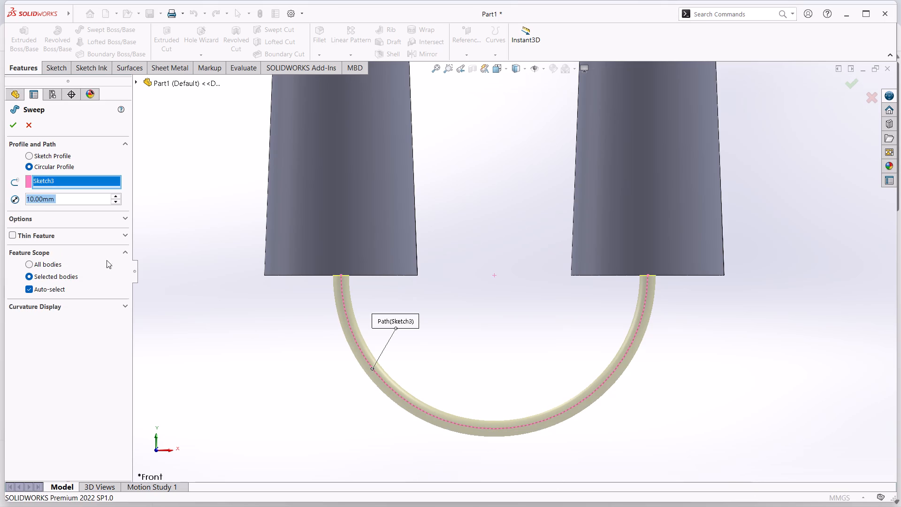
pyautogui.click(417, 277)
pyautogui.click(416, 275)
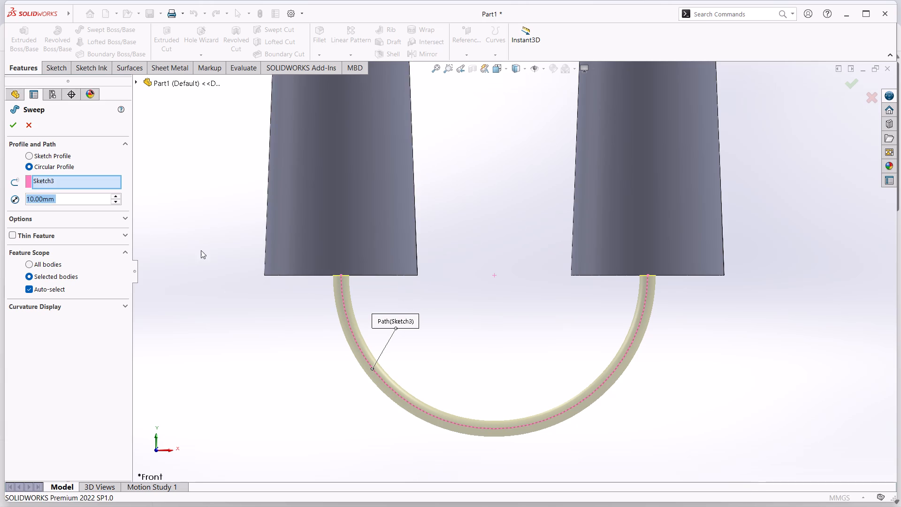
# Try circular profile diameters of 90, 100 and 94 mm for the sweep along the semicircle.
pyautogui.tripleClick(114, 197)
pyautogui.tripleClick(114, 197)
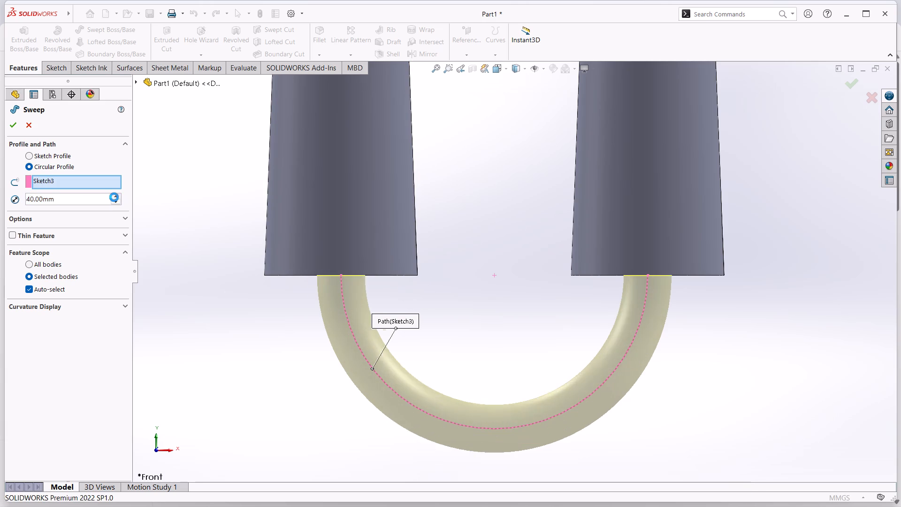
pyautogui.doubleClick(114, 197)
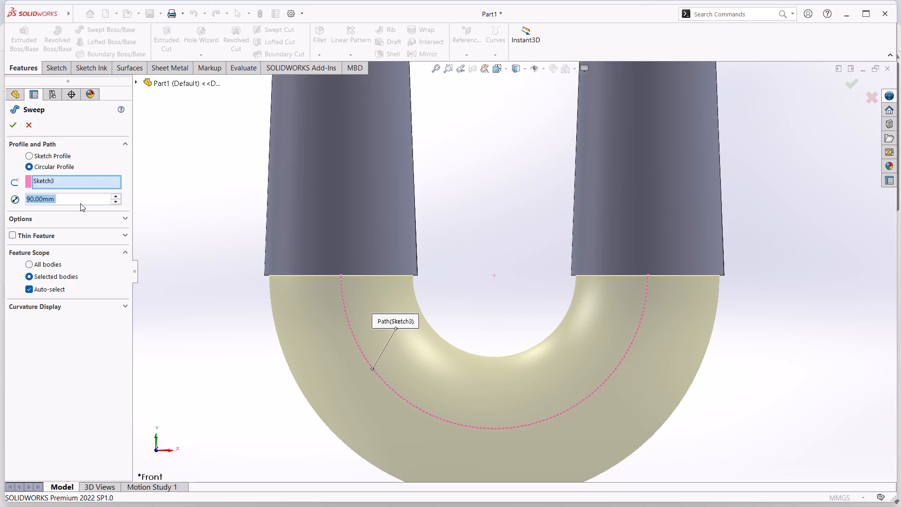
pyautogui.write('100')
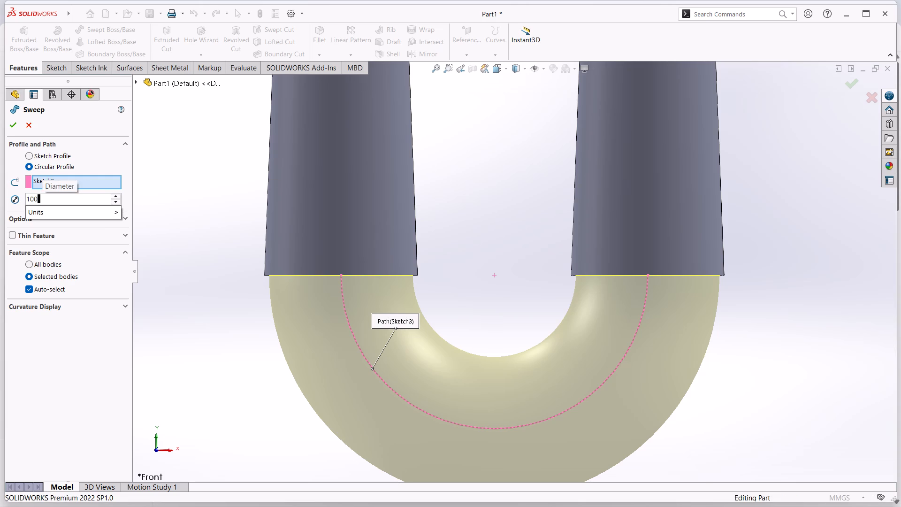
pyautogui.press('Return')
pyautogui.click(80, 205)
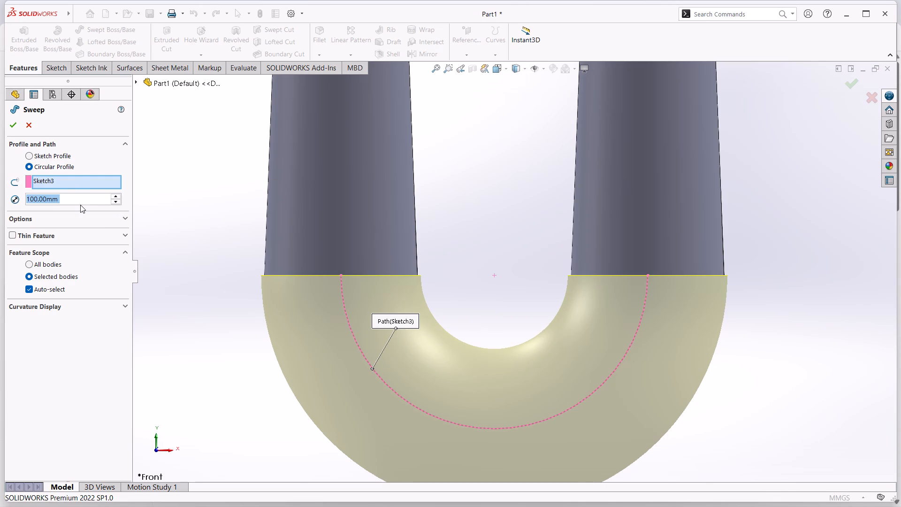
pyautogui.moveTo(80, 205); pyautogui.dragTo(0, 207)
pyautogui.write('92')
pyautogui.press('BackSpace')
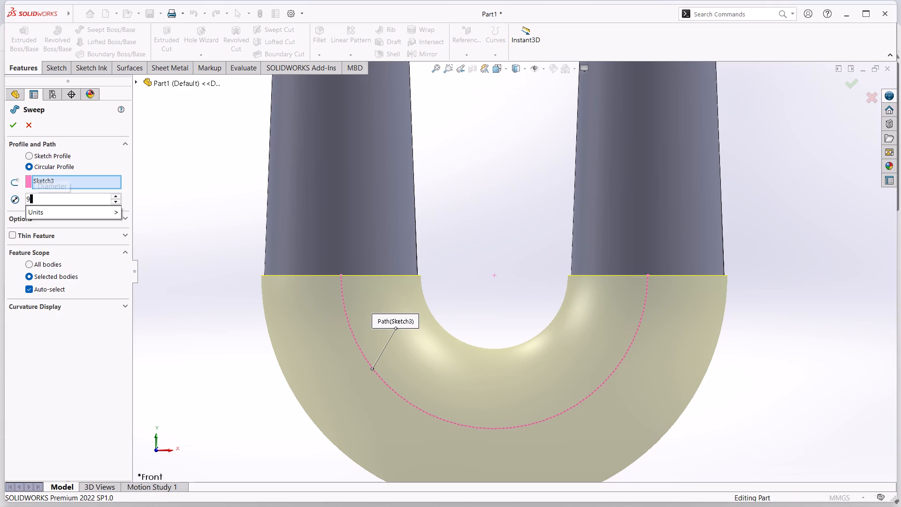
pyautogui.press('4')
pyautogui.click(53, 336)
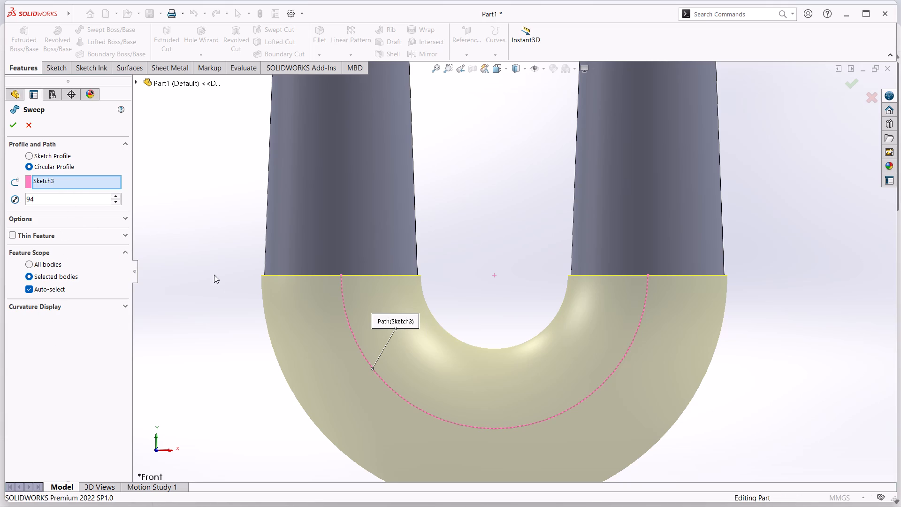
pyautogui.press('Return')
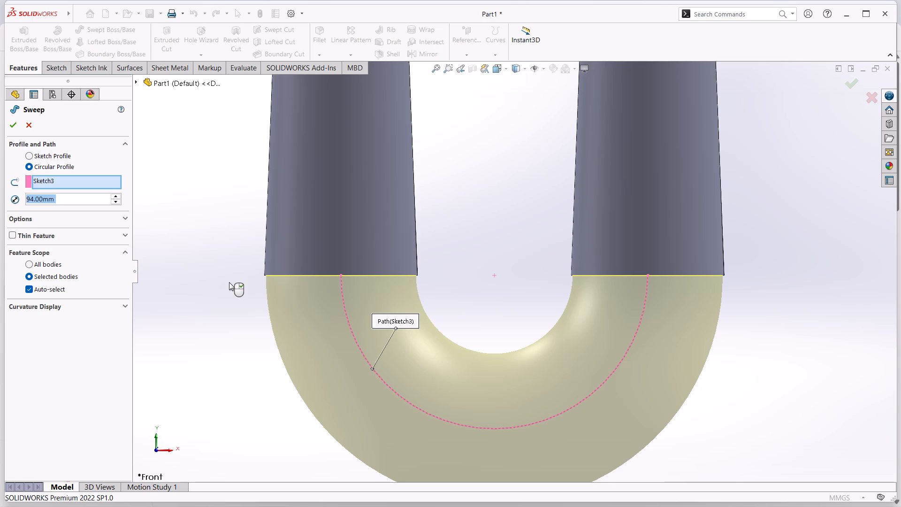
# Set the circular profile's diameter to 95 mm and create the sweep joining the two tapered bodies.
pyautogui.doubleClick(80, 202)
pyautogui.moveTo(80, 202); pyautogui.dragTo(8, 203)
pyautogui.moveTo(8, 203); pyautogui.dragTo(7, 204)
pyautogui.press('8')
pyautogui.press('BackSpace')
pyautogui.press('9')
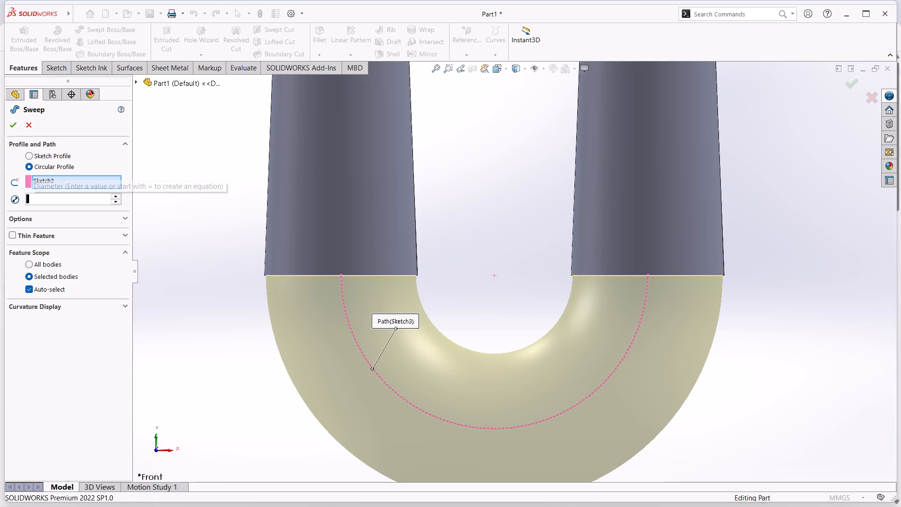
pyautogui.press('5')
pyautogui.press('Return')
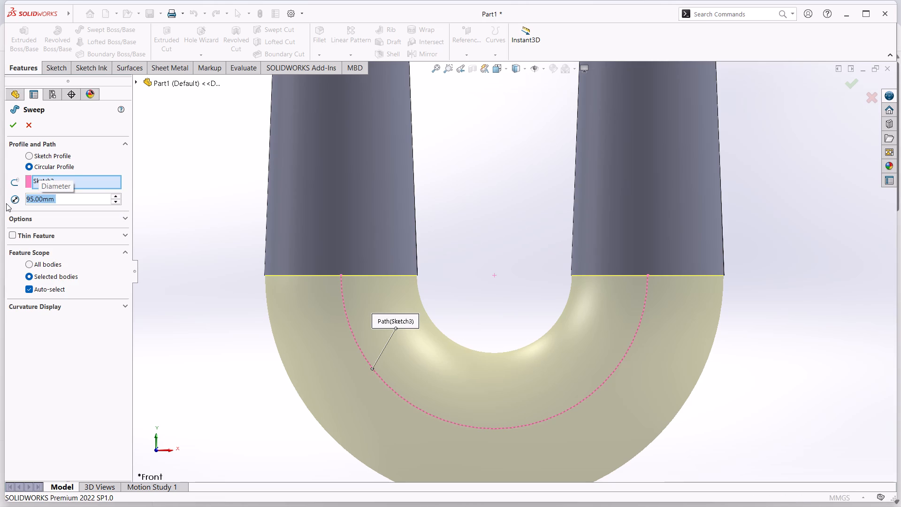
pyautogui.click(15, 119)
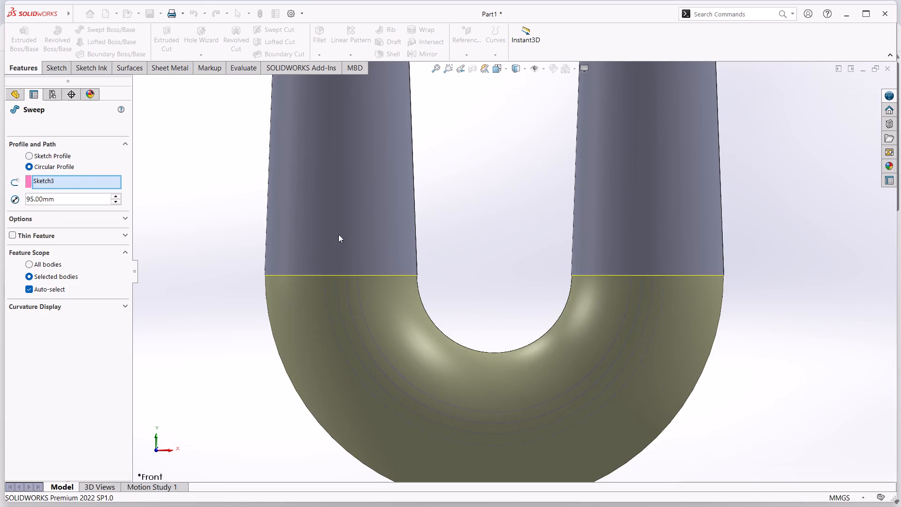
# Examine up close how the swept bend's end meets the lower edge of the original revolved body.
pyautogui.scroll(-6, 719, 264)
pyautogui.moveTo(666, 321); pyautogui.dragTo(644, 283, button='middle')
pyautogui.scroll(-1, 666, 321)
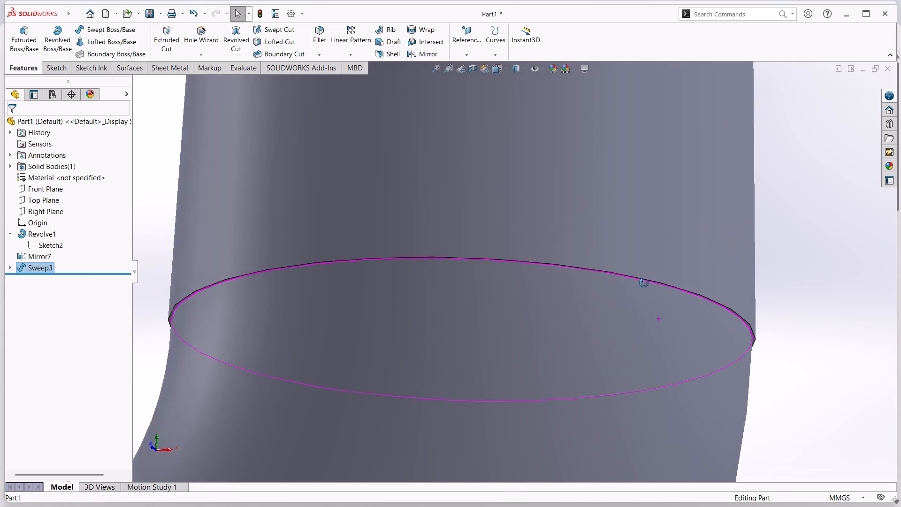
pyautogui.moveTo(644, 283); pyautogui.dragTo(657, 271, button='middle')
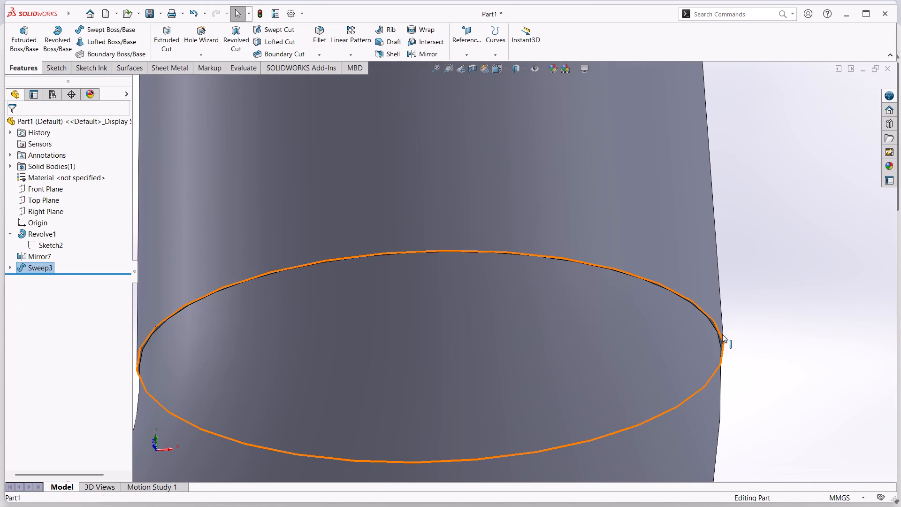
pyautogui.click(709, 323)
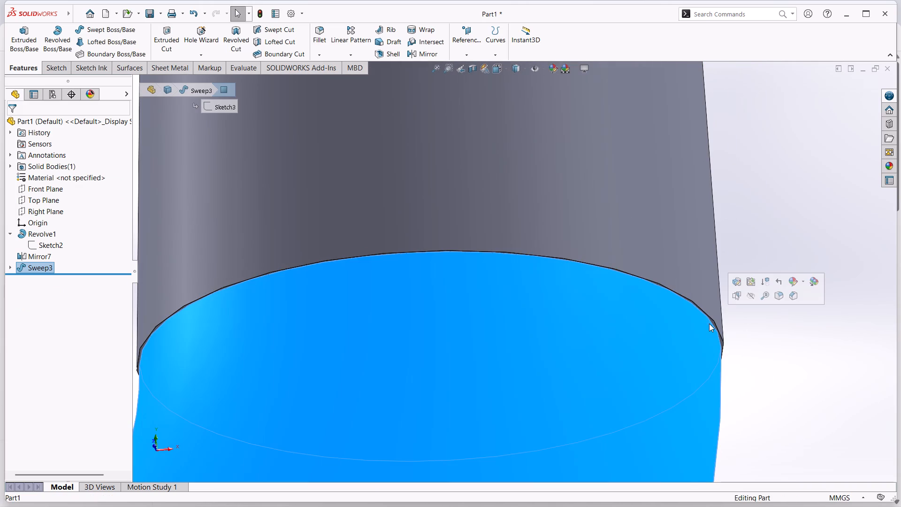
pyautogui.click(825, 316)
pyautogui.scroll(-6, 704, 308)
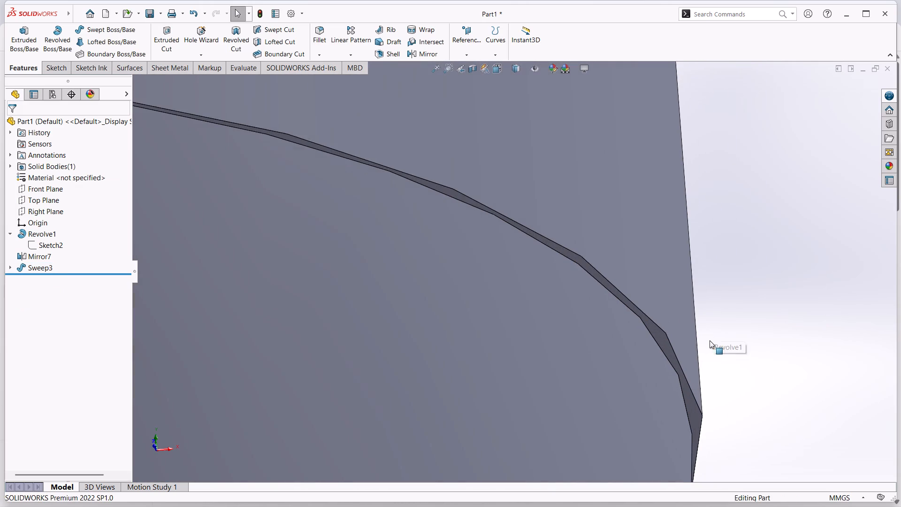
pyautogui.click(660, 350)
pyautogui.click(661, 348)
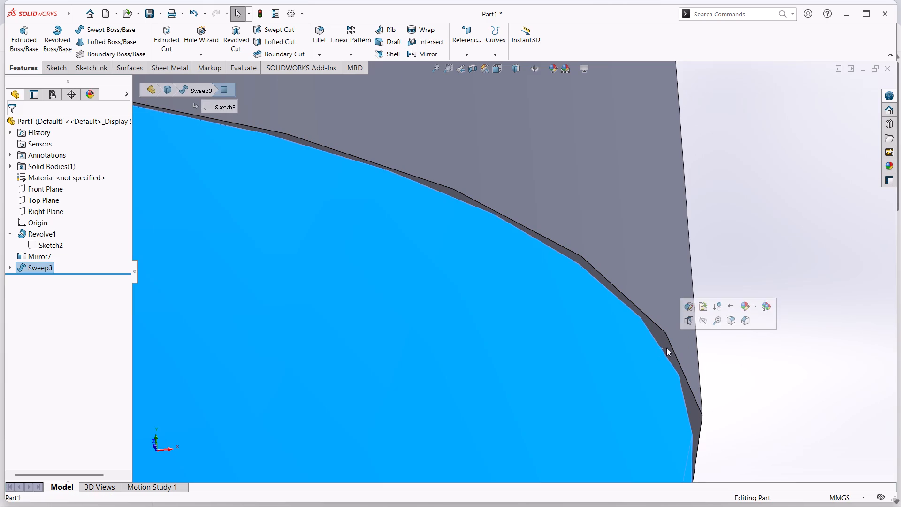
pyautogui.click(760, 369)
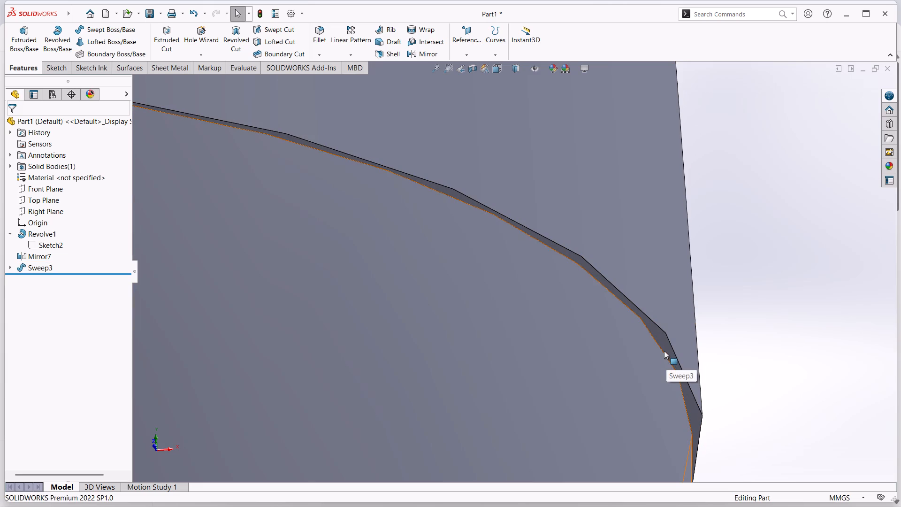
# Check and compare the diameters of the bend's end edge and the revolved body's lower outer edge.
pyautogui.click(665, 350)
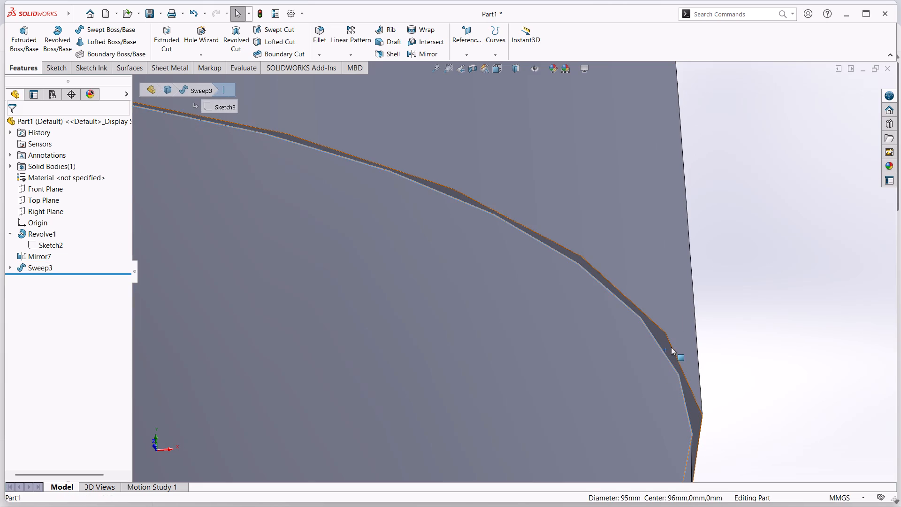
pyautogui.keyDown('ctrl'); pyautogui.click(675, 346); pyautogui.keyUp('ctrl')
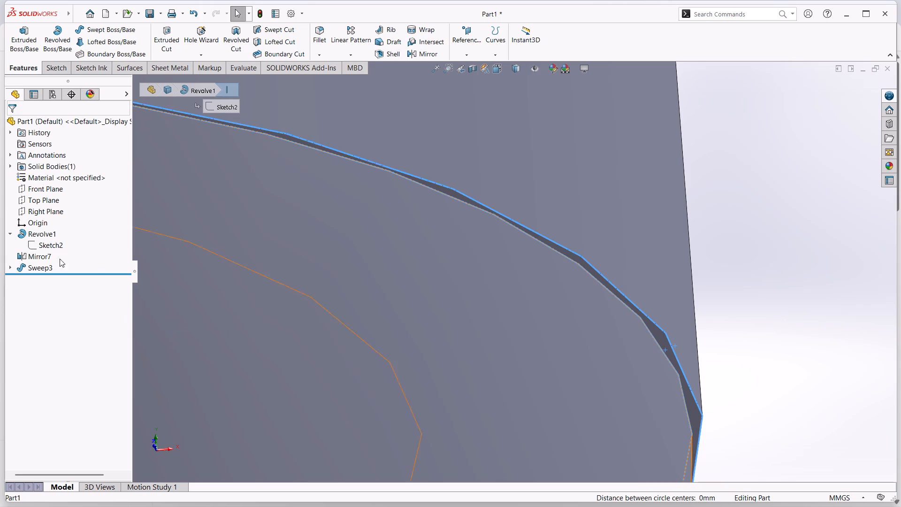
pyautogui.rightClick(810, 239)
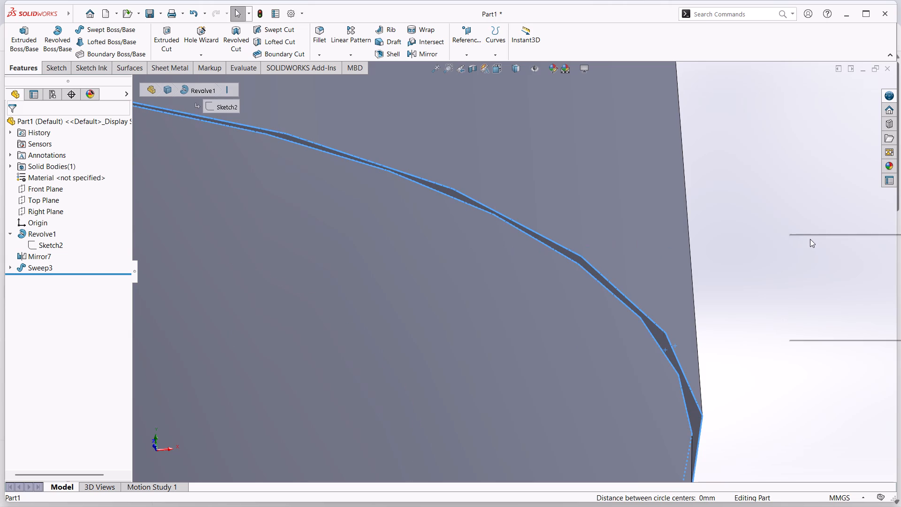
pyautogui.click(741, 255)
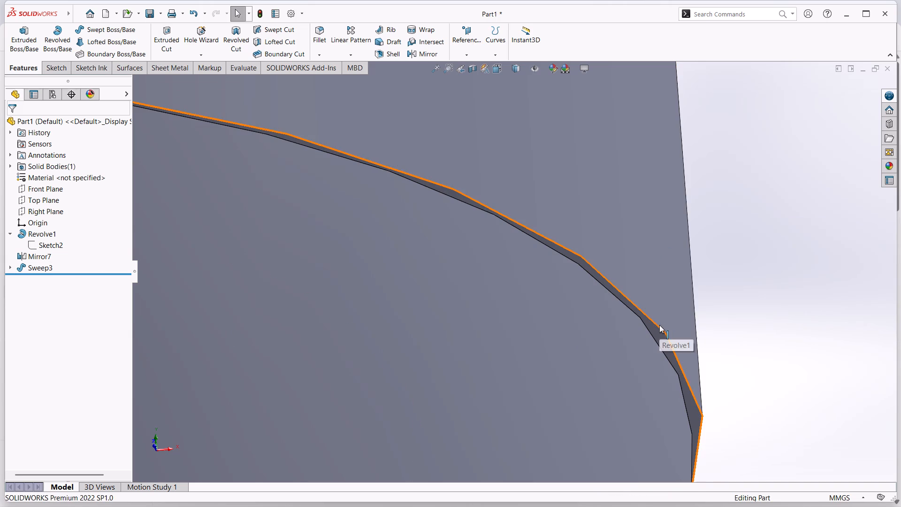
pyautogui.click(659, 325)
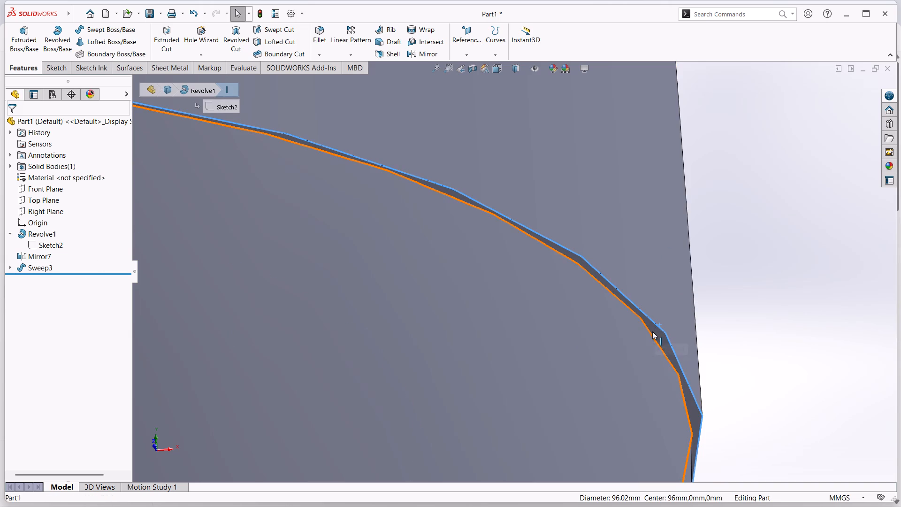
pyautogui.keyDown('ctrl'); pyautogui.click(652, 331); pyautogui.keyUp('ctrl')
pyautogui.click(652, 331)
pyautogui.click(786, 282)
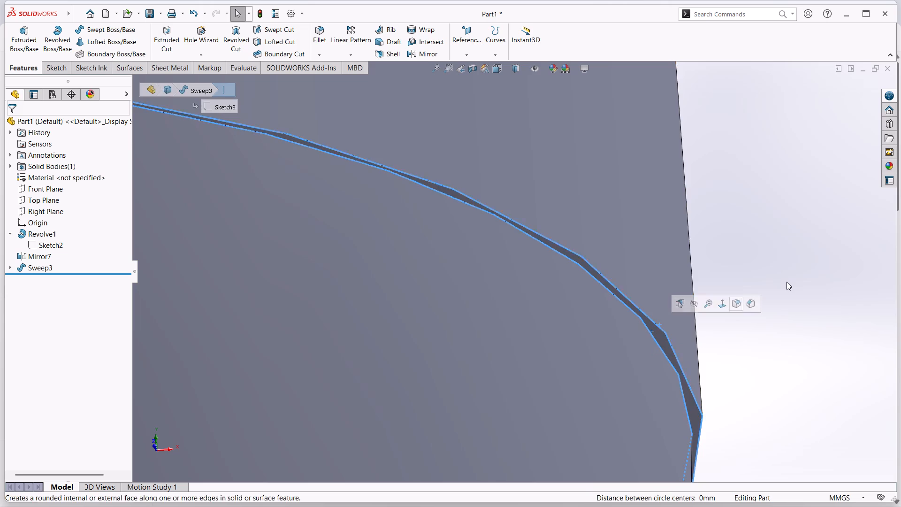
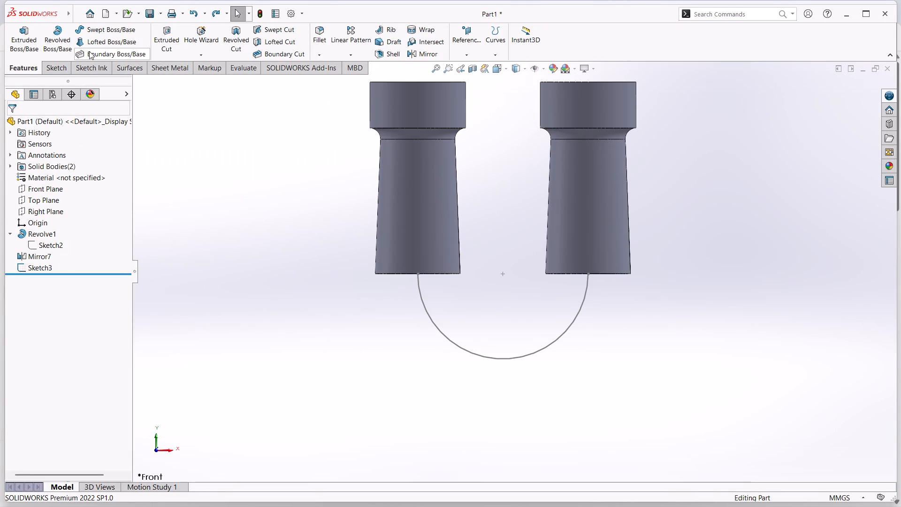
# Sweep a circular 72 mm profile along the semicircle as a one-direction thin feature 12 mm thick, joining the two tapered bodies.
pyautogui.click(126, 27)
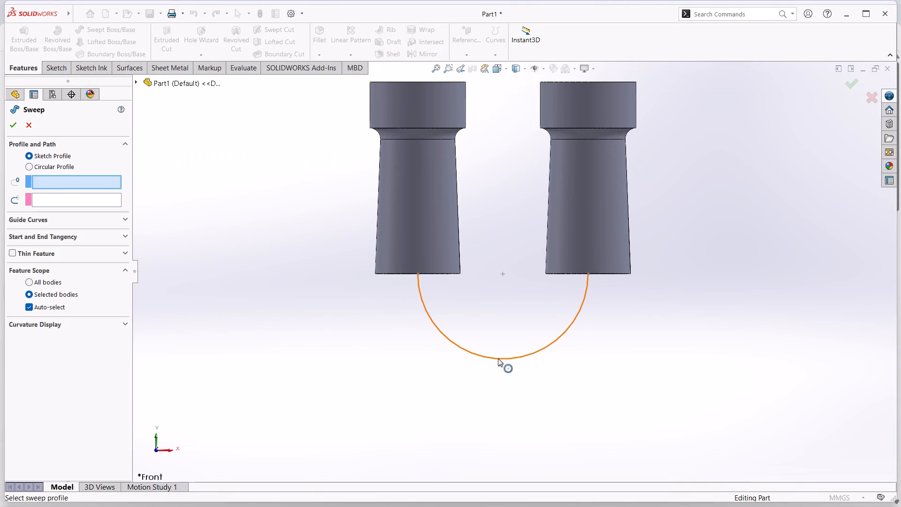
pyautogui.click(30, 166)
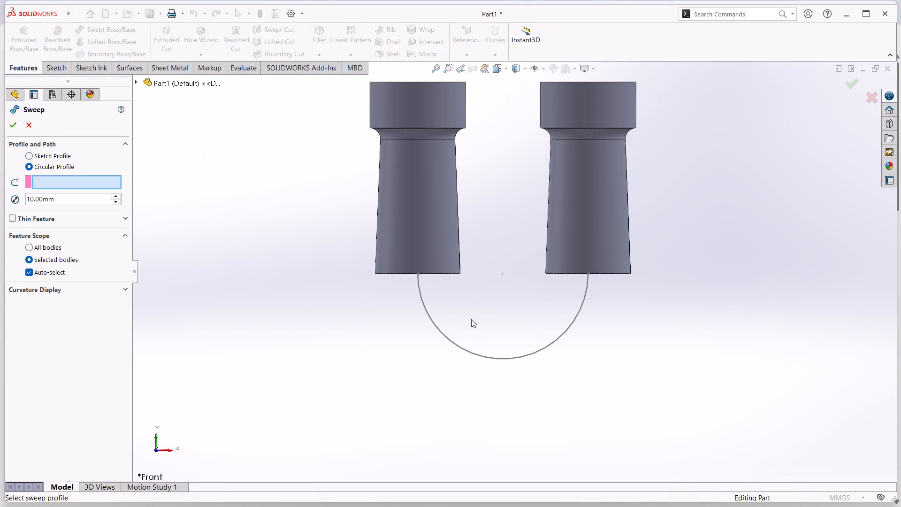
pyautogui.click(455, 346)
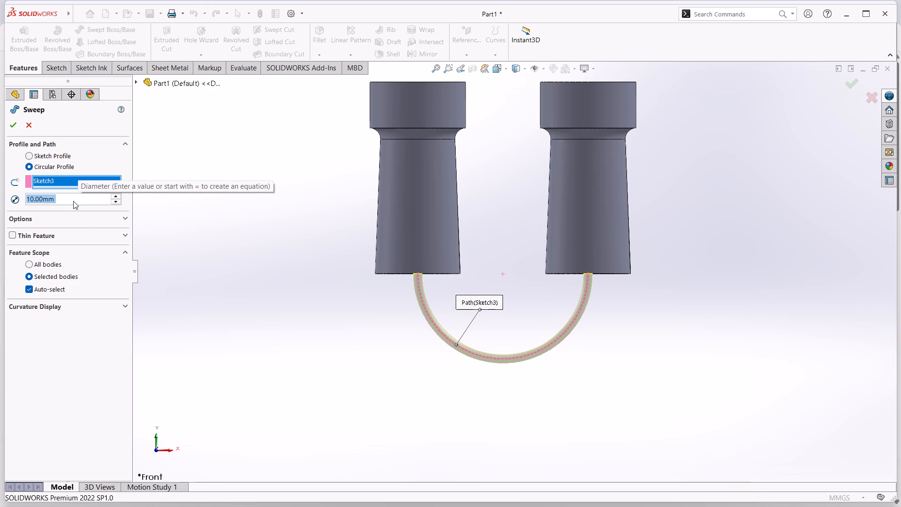
pyautogui.write('72')
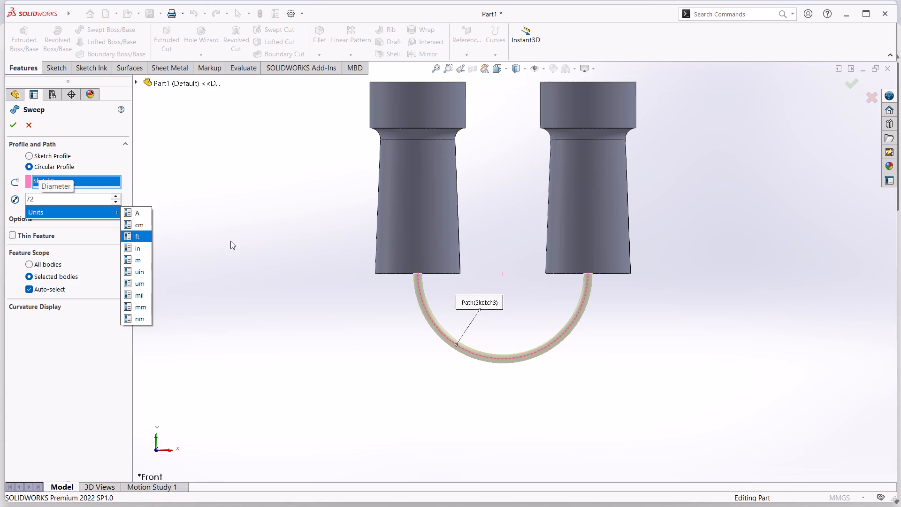
pyautogui.click(232, 241)
pyautogui.click(13, 234)
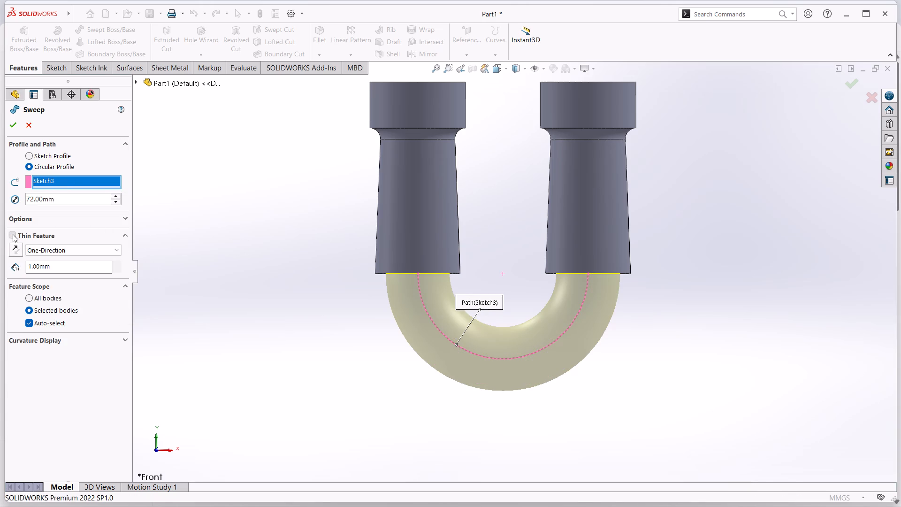
pyautogui.click(70, 267)
pyautogui.moveTo(70, 267); pyautogui.dragTo(6, 261)
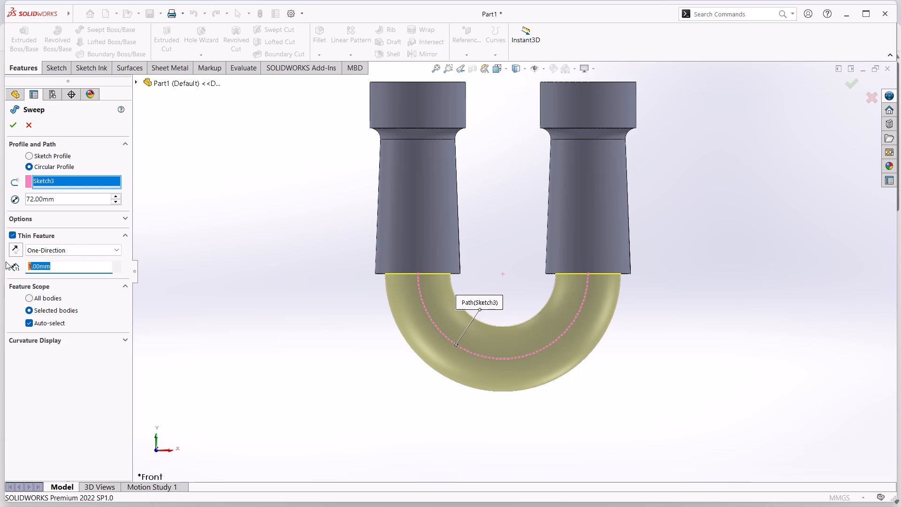
pyautogui.press('1')
pyautogui.press('2')
pyautogui.press('Return')
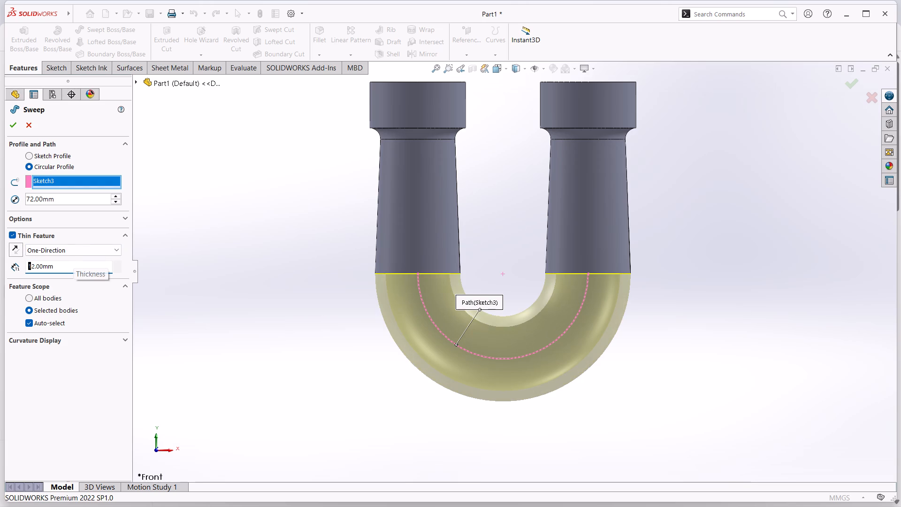
pyautogui.click(15, 123)
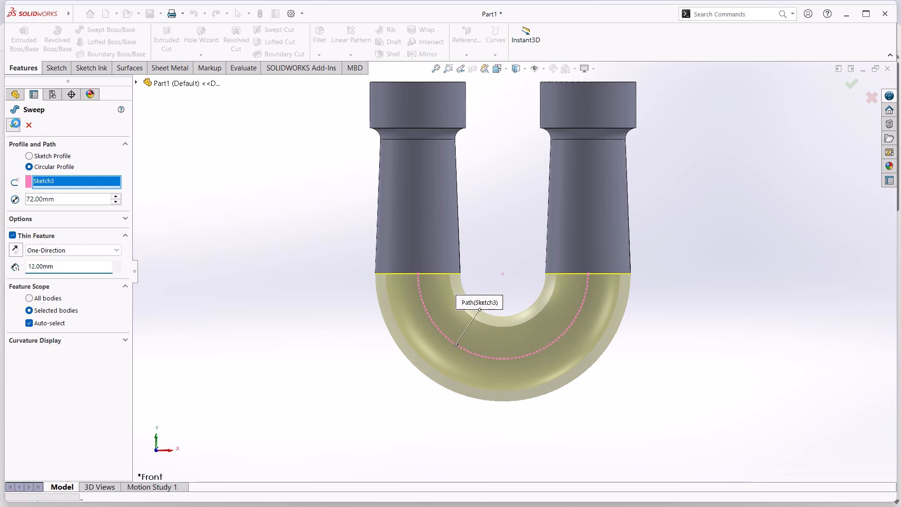
pyautogui.moveTo(298, 239); pyautogui.dragTo(351, 198, button='middle')
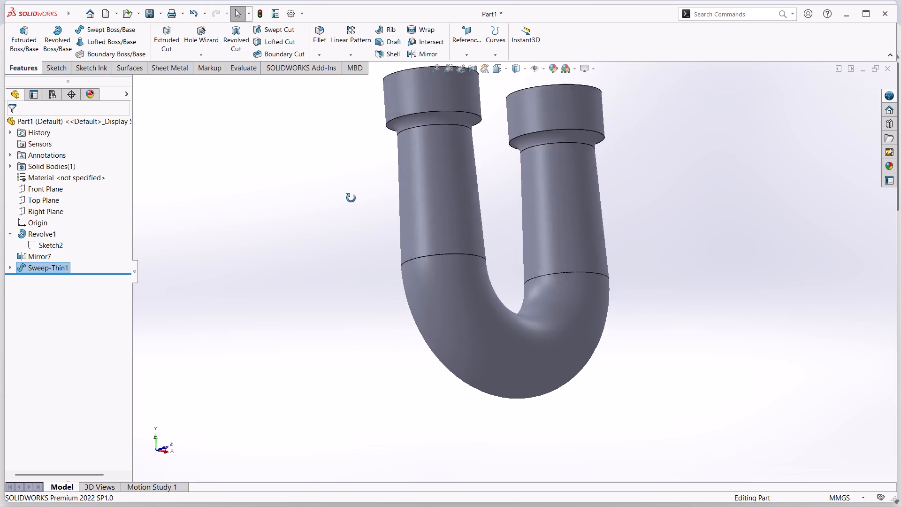
pyautogui.moveTo(351, 198); pyautogui.dragTo(285, 226, button='middle')
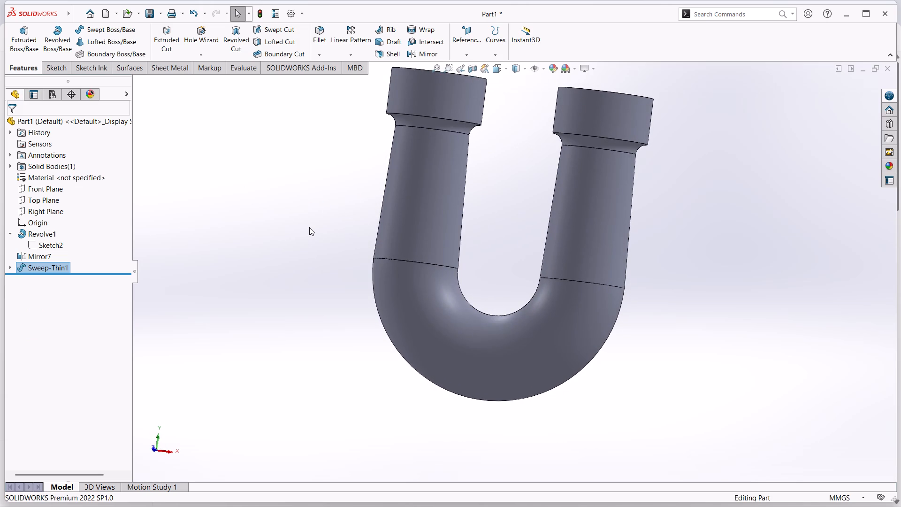
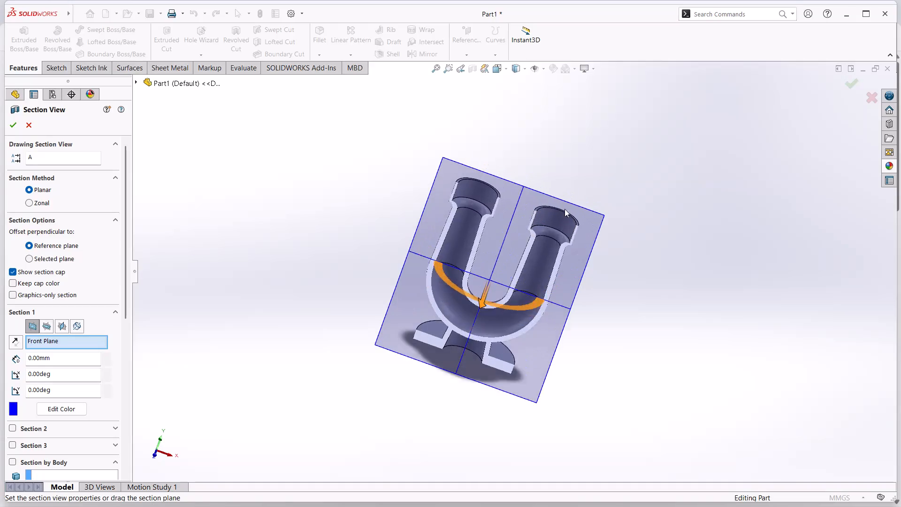
# Examine the housing's hollow interior in the Front Plane section, including the base bore, and close the section view without applying it.
pyautogui.scroll(-3, 563, 226)
pyautogui.moveTo(609, 338); pyautogui.dragTo(604, 308, button='middle')
pyautogui.scroll(2, 609, 337)
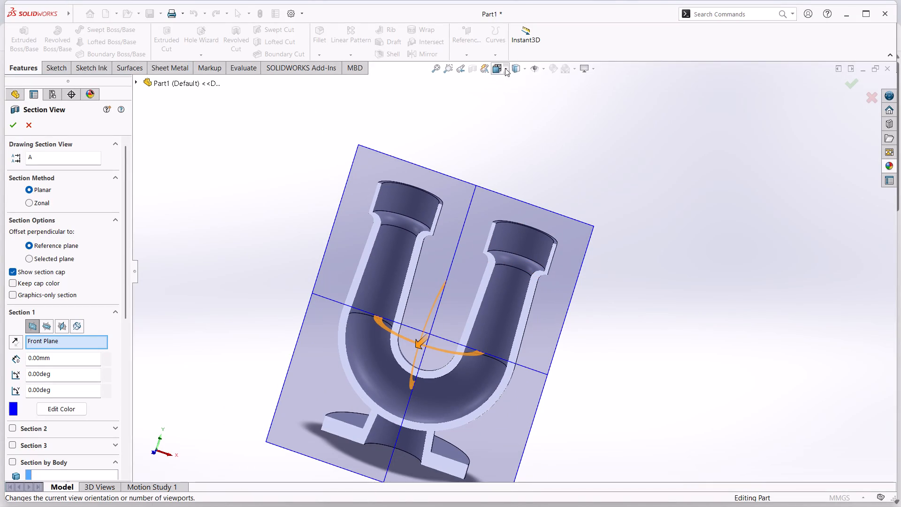
pyautogui.click(29, 123)
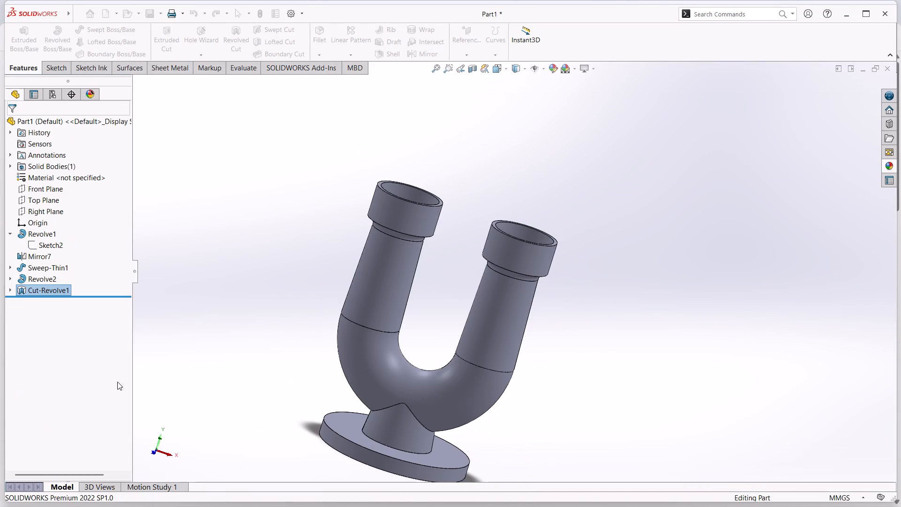
# Inspect the outside of the housing from several angles, especially where the flanged base neck meets the U-bend.
pyautogui.scroll(1, 533, 347)
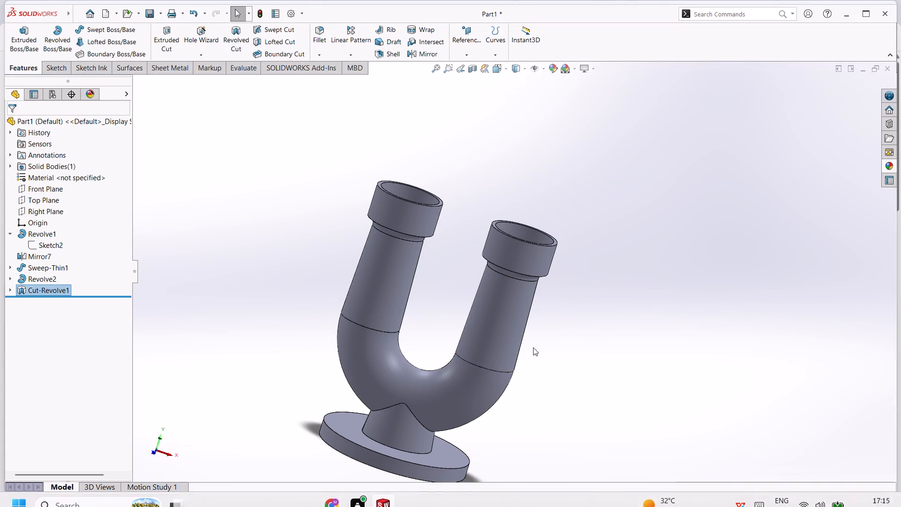
pyautogui.scroll(1, 533, 347)
pyautogui.scroll(-4, 407, 402)
pyautogui.scroll(4, 501, 324)
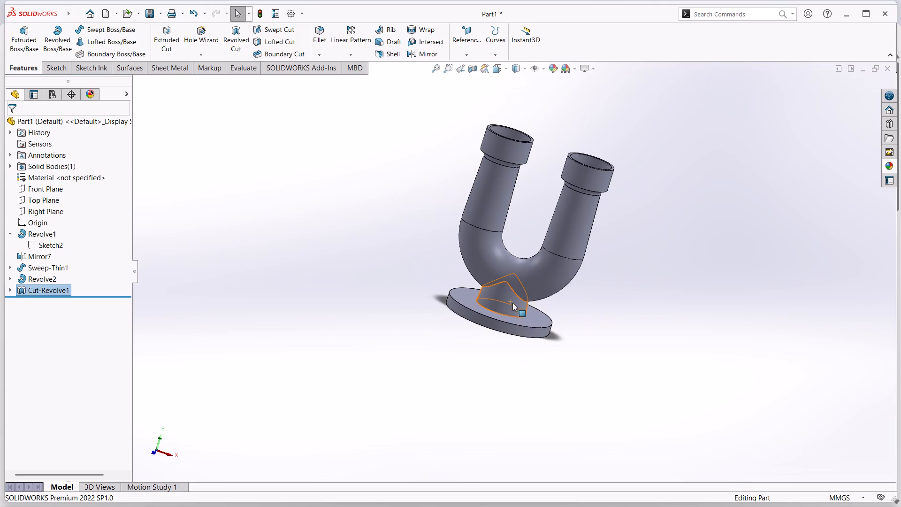
pyautogui.scroll(-4, 516, 284)
pyautogui.scroll(-2, 528, 202)
pyautogui.scroll(1, 521, 251)
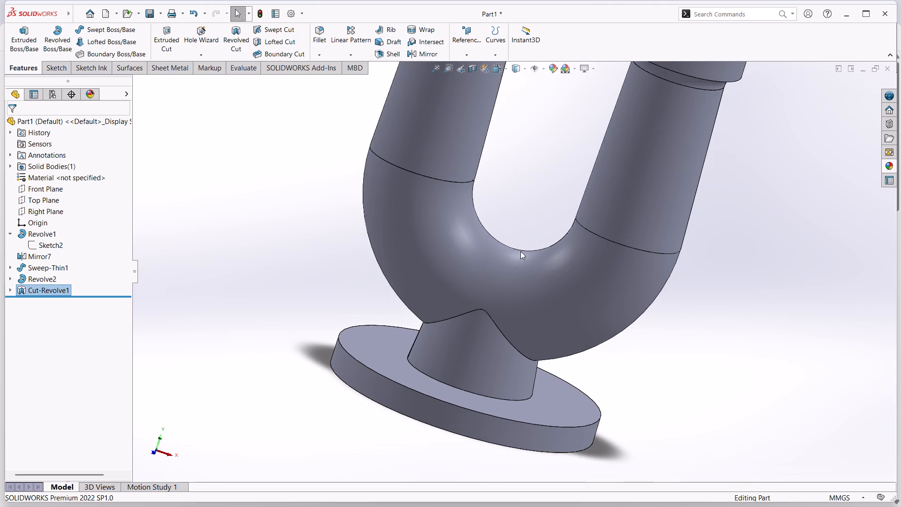
pyautogui.moveTo(516, 223); pyautogui.dragTo(573, 281, button='middle')
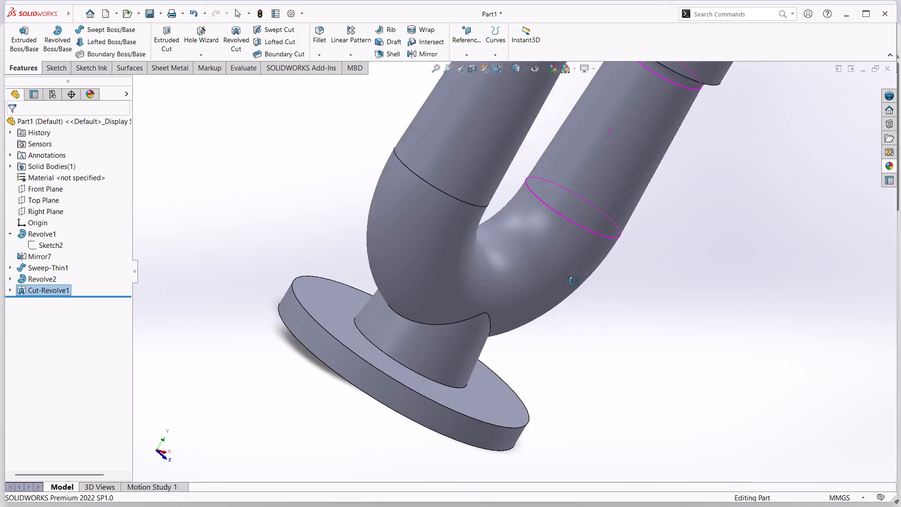
pyautogui.moveTo(573, 281); pyautogui.dragTo(513, 243, button='middle')
pyautogui.scroll(2, 531, 285)
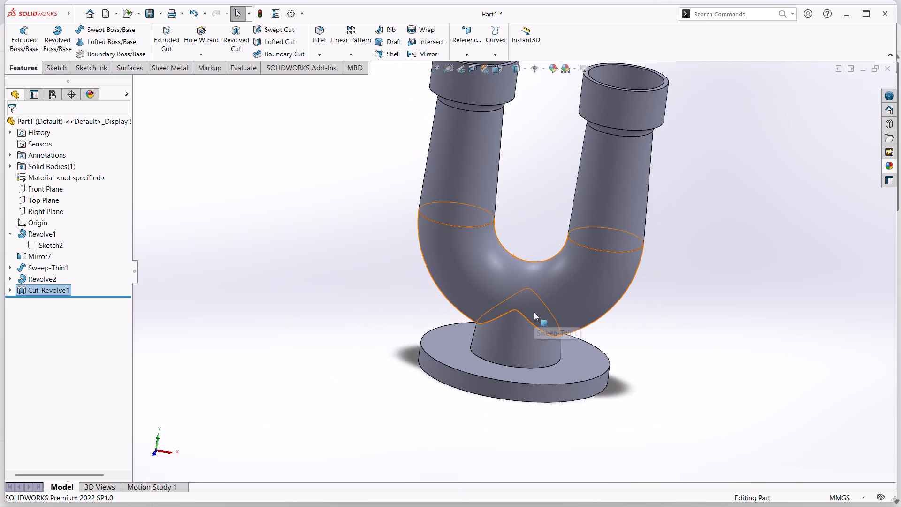
pyautogui.scroll(-2, 527, 224)
pyautogui.scroll(2, 527, 223)
pyautogui.scroll(-2, 536, 195)
pyautogui.scroll(2, 536, 192)
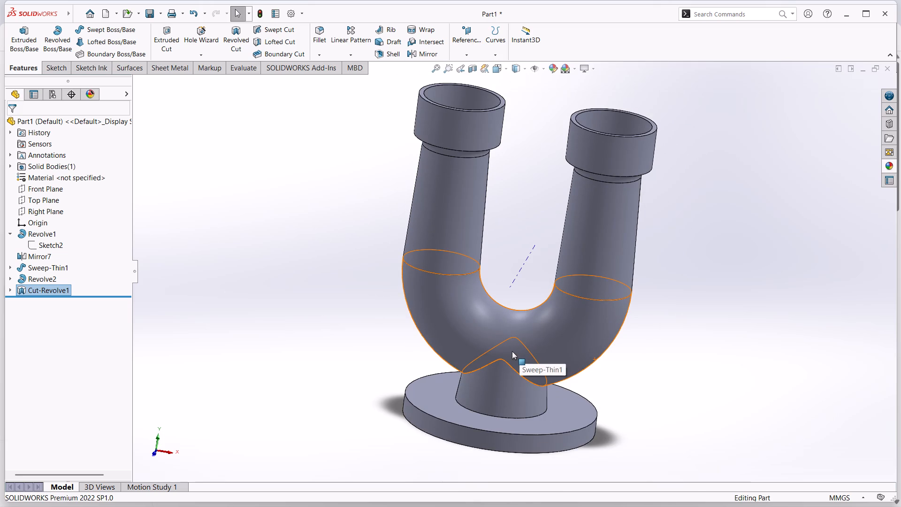
# Start a sketch on the Front Plane and draw a vertical construction line about 218 mm long downward from the origin.
pyautogui.click(36, 190)
pyautogui.click(42, 177)
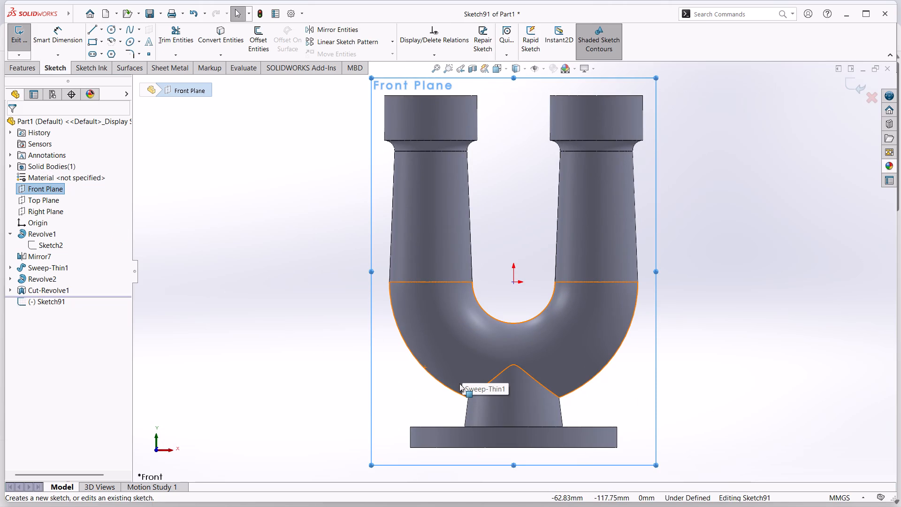
pyautogui.click(102, 28)
pyautogui.click(101, 52)
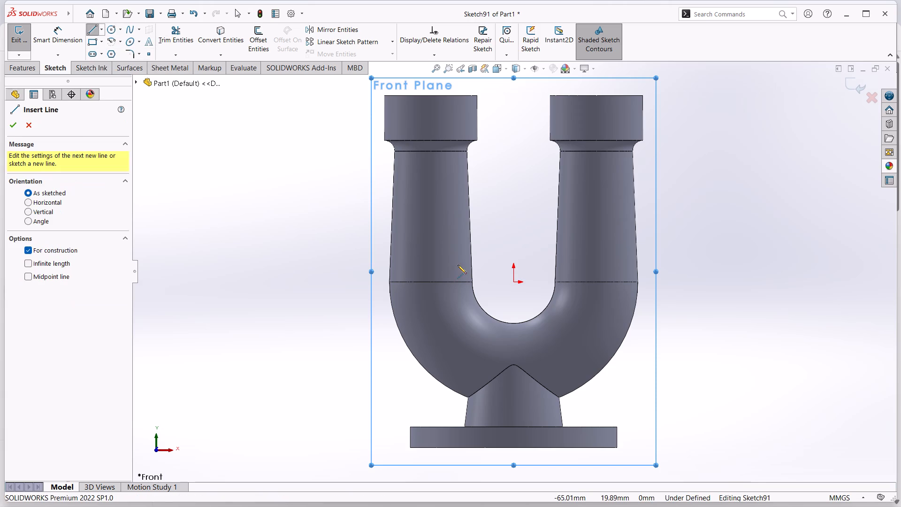
pyautogui.click(514, 281)
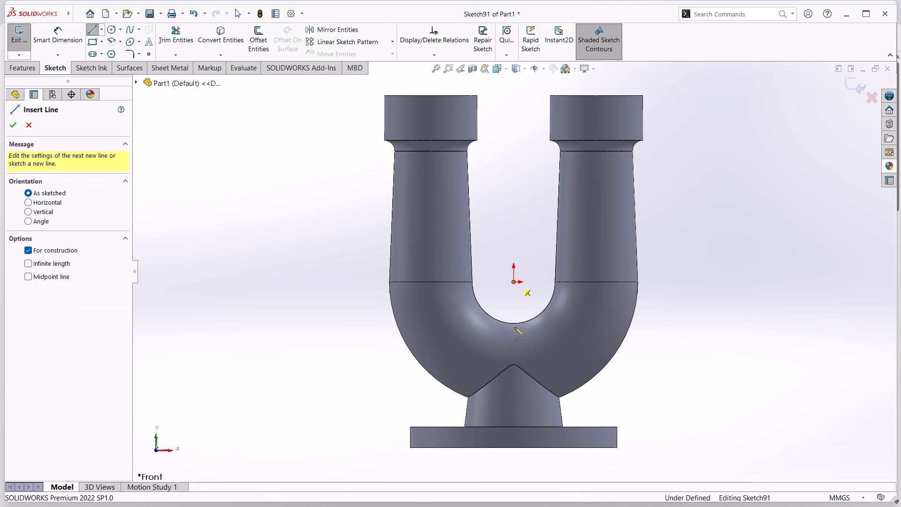
pyautogui.click(515, 470)
pyautogui.rightClick(529, 465)
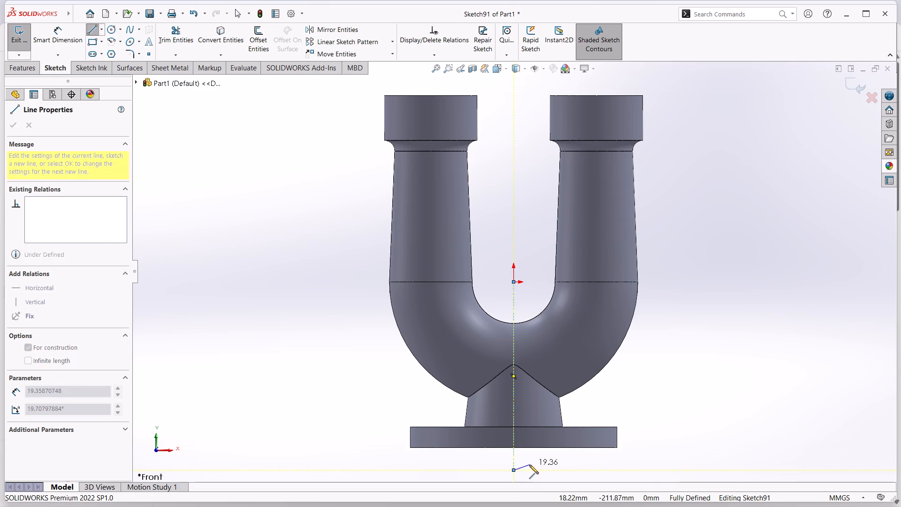
pyautogui.click(561, 368)
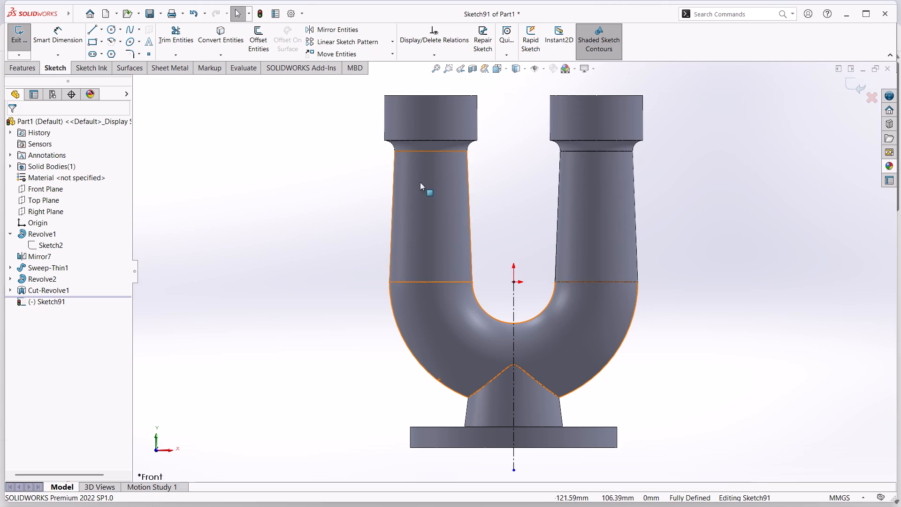
# Display the model as a wireframe with hidden lines visible.
pyautogui.click(524, 69)
pyautogui.click(518, 122)
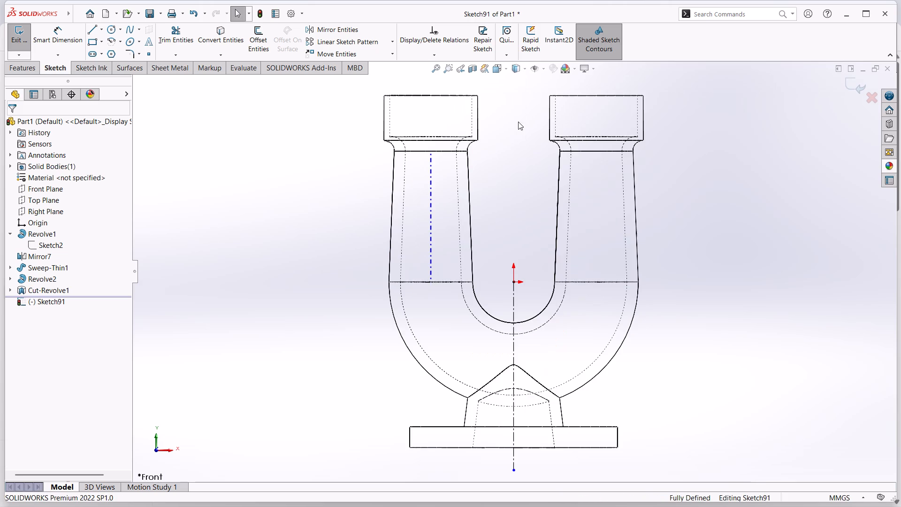
# Sketch connected lines from the flange's bottom centre up about 96 mm, horizontally about 27 mm, and down about 98 mm to the bore's bottom edge.
pyautogui.scroll(-1, 549, 338)
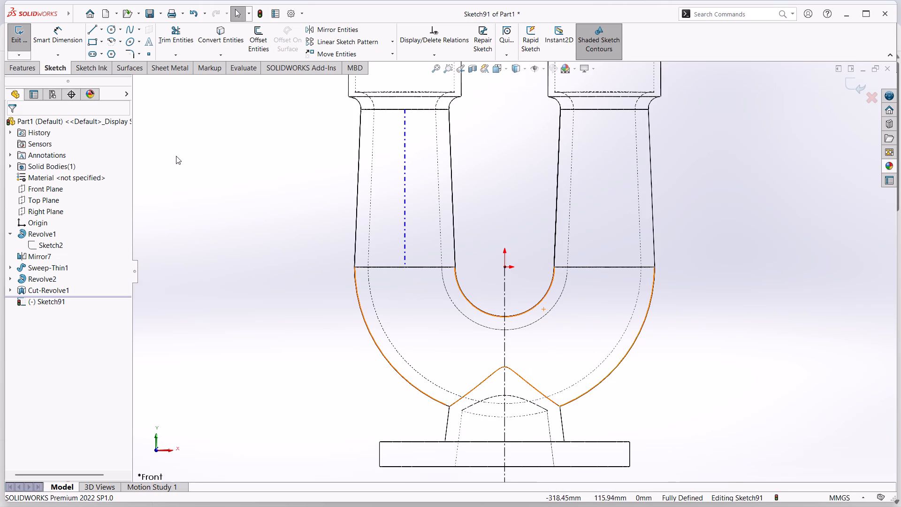
pyautogui.click(93, 29)
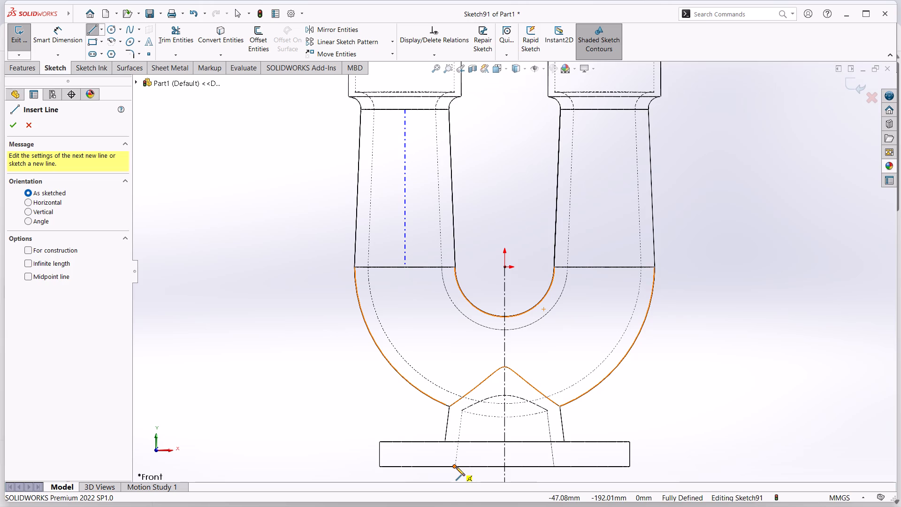
pyautogui.click(505, 467)
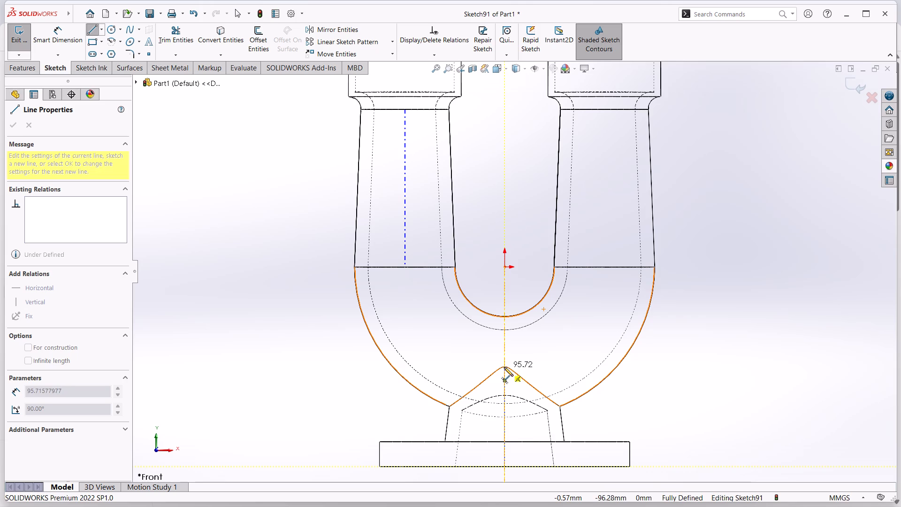
pyautogui.scroll(-3, 504, 367)
pyautogui.click(506, 349)
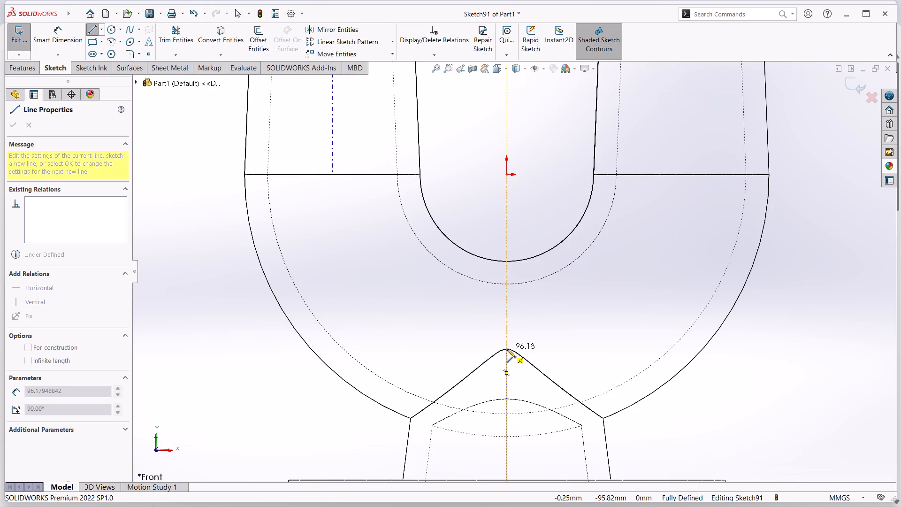
pyautogui.click(458, 349)
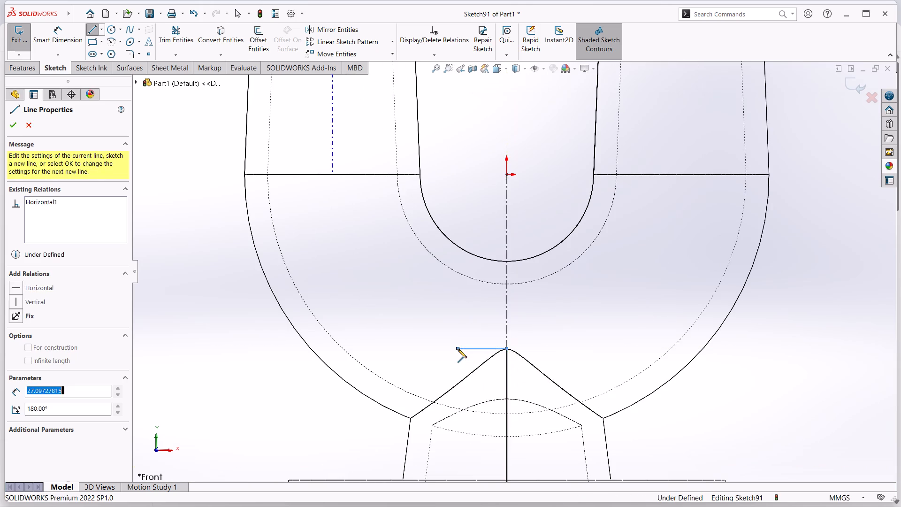
pyautogui.scroll(3, 458, 348)
pyautogui.scroll(-6, 458, 348)
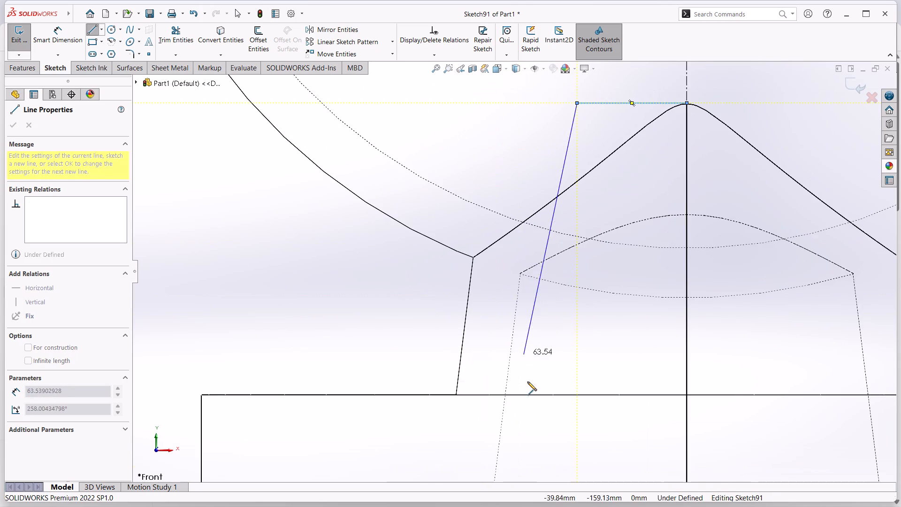
pyautogui.scroll(3, 527, 382)
pyautogui.scroll(-2, 528, 380)
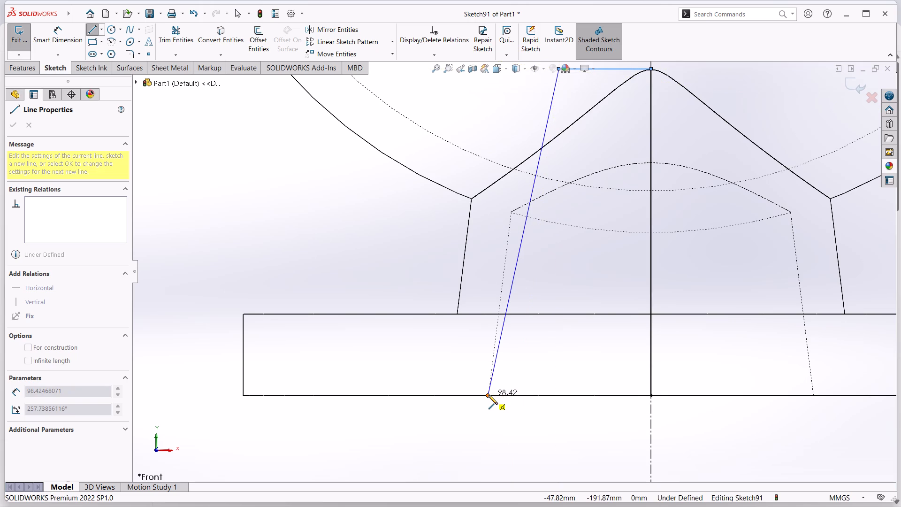
pyautogui.click(489, 395)
pyautogui.press('Escape')
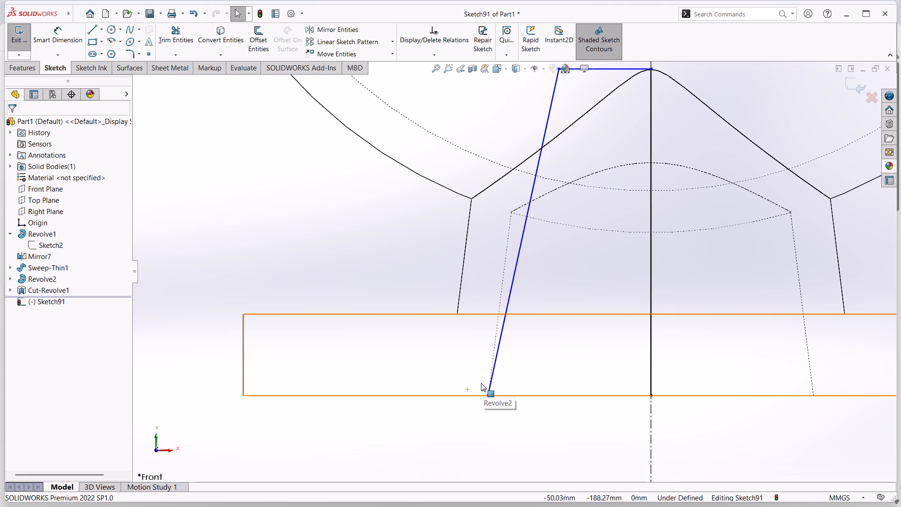
# Make the slanted profile line collinear with the tapered silhouette edge of the base bore.
pyautogui.click(503, 280)
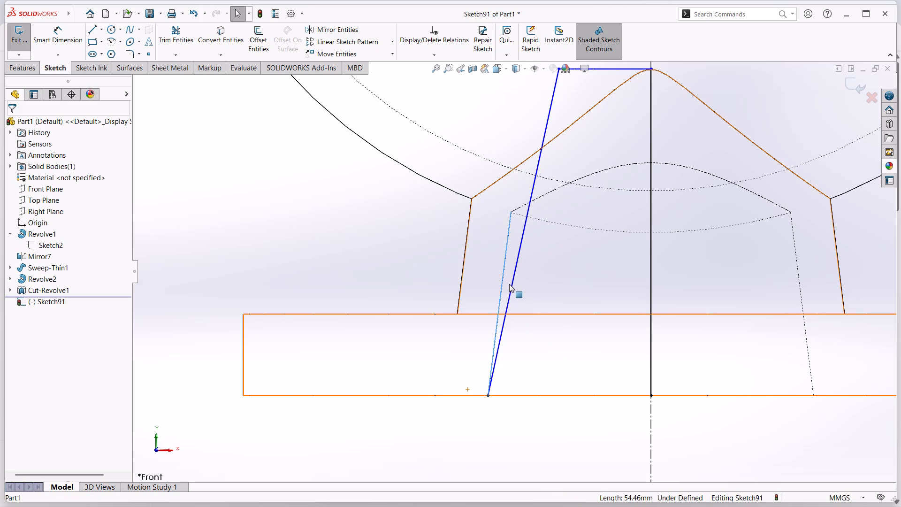
pyautogui.keyDown('ctrl'); pyautogui.click(513, 282); pyautogui.keyUp('ctrl')
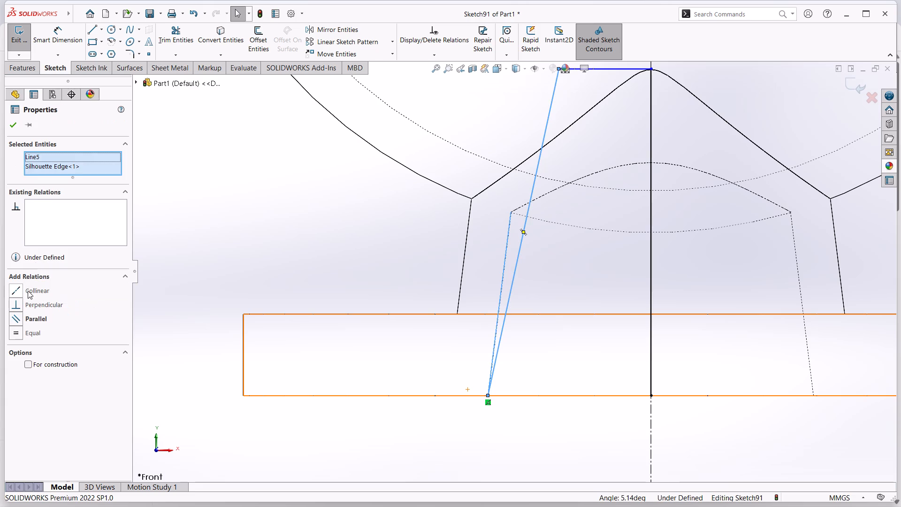
pyautogui.click(17, 291)
pyautogui.click(18, 124)
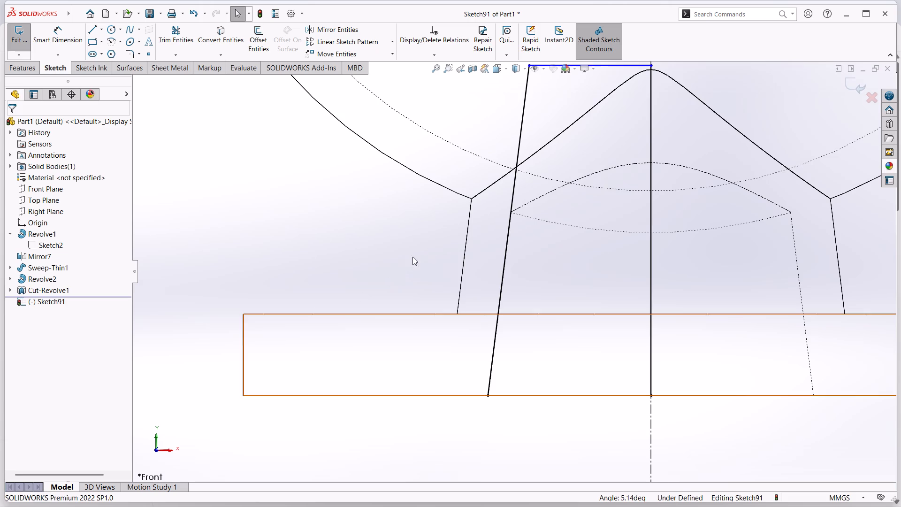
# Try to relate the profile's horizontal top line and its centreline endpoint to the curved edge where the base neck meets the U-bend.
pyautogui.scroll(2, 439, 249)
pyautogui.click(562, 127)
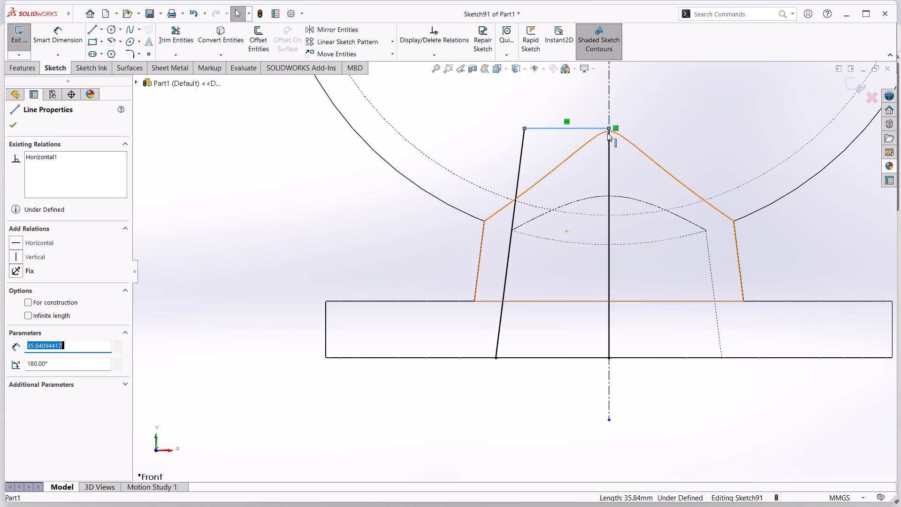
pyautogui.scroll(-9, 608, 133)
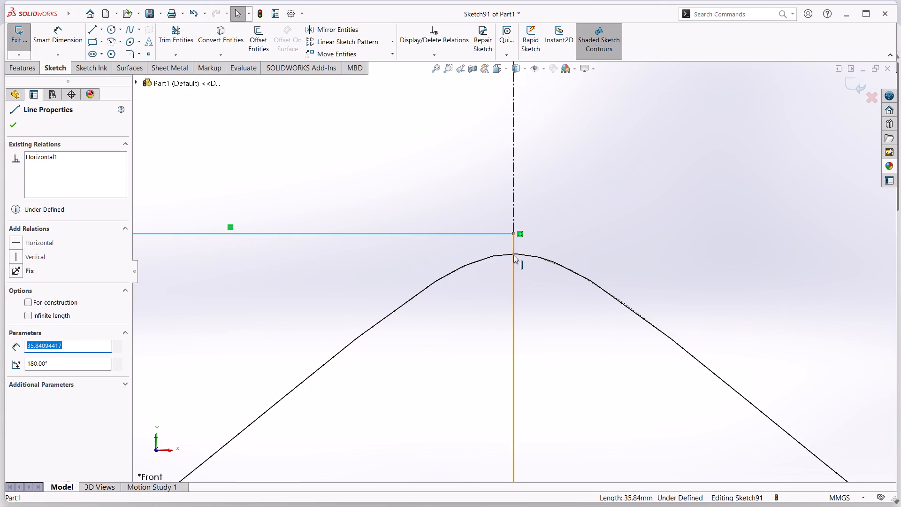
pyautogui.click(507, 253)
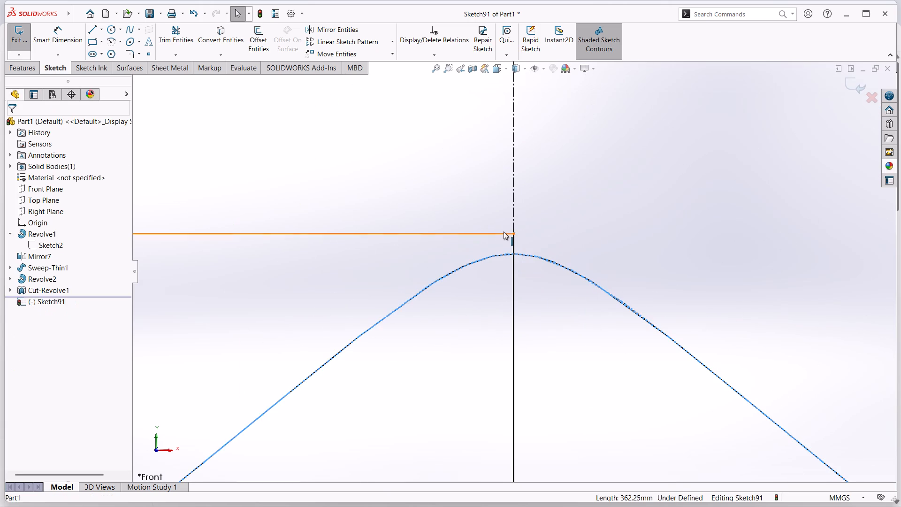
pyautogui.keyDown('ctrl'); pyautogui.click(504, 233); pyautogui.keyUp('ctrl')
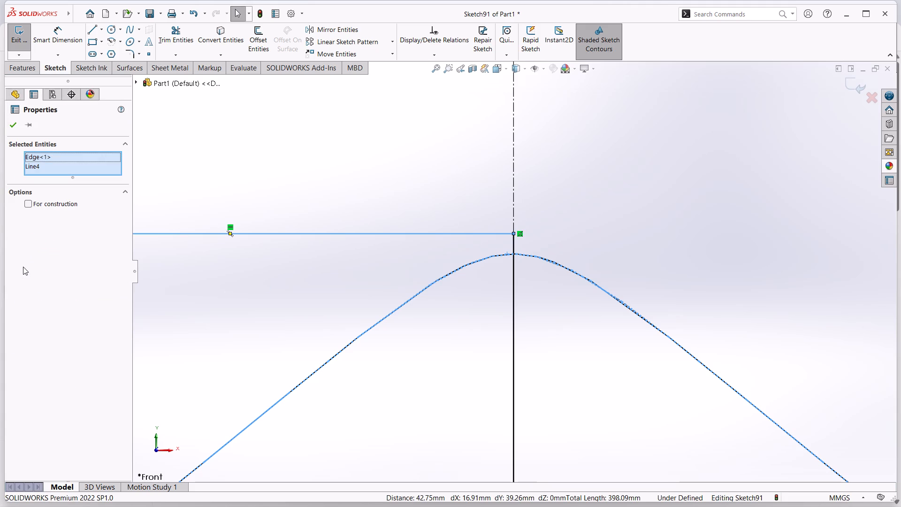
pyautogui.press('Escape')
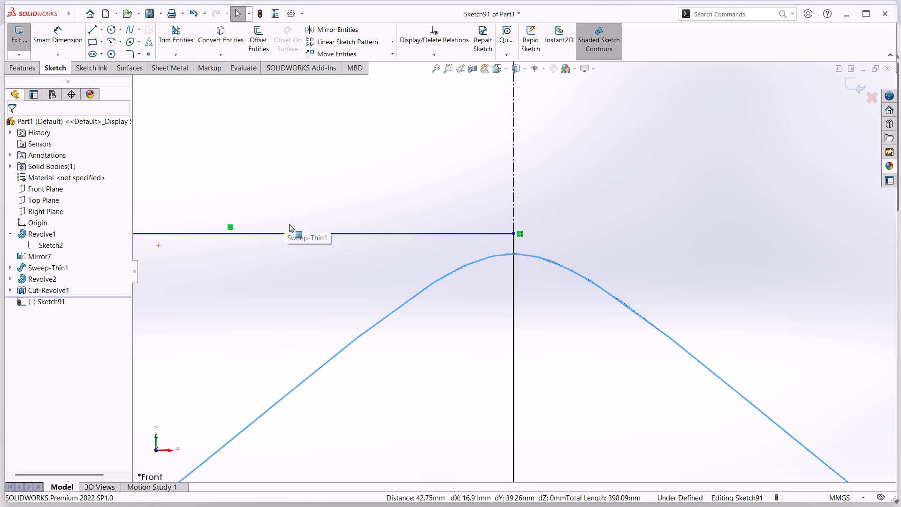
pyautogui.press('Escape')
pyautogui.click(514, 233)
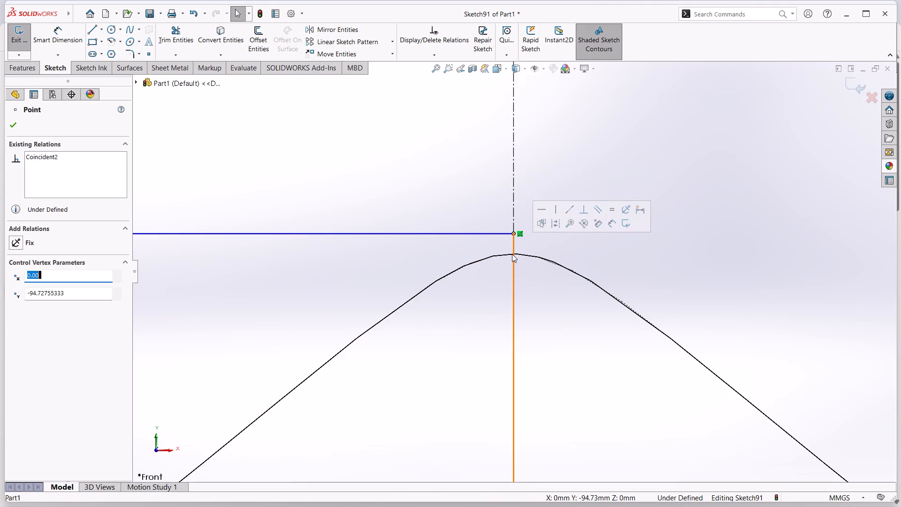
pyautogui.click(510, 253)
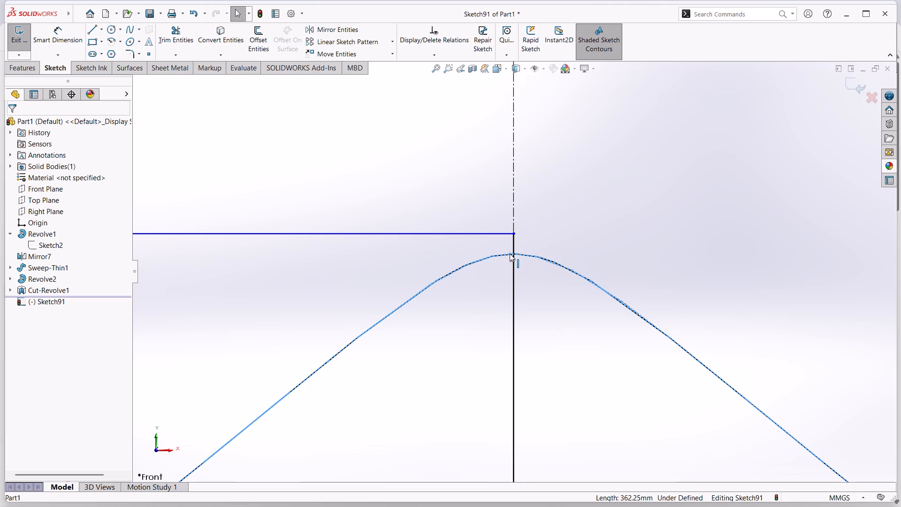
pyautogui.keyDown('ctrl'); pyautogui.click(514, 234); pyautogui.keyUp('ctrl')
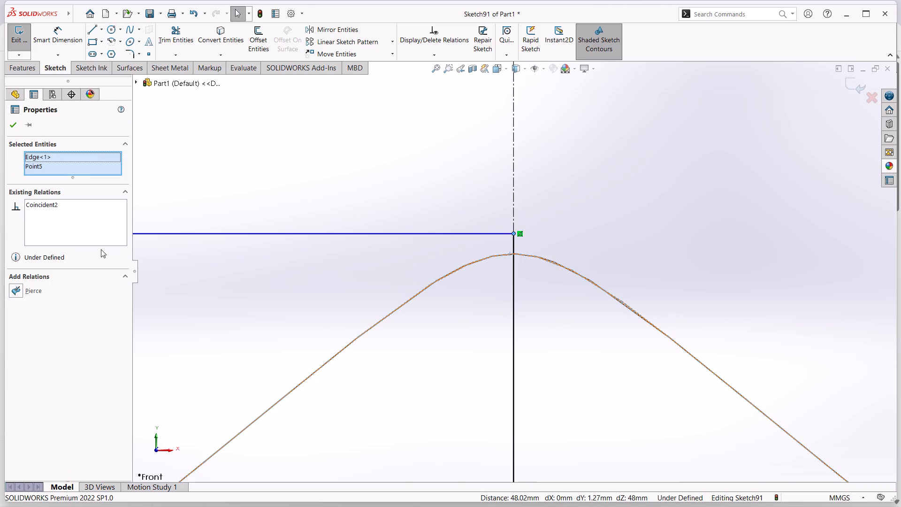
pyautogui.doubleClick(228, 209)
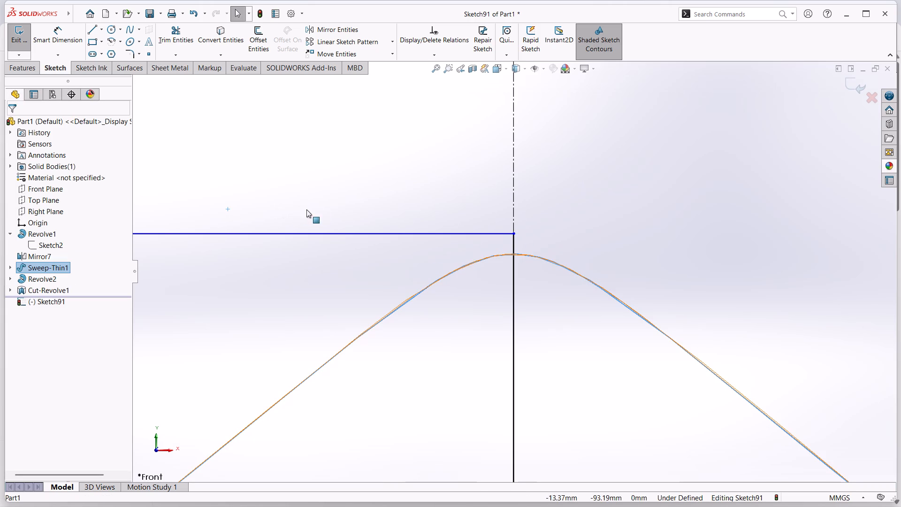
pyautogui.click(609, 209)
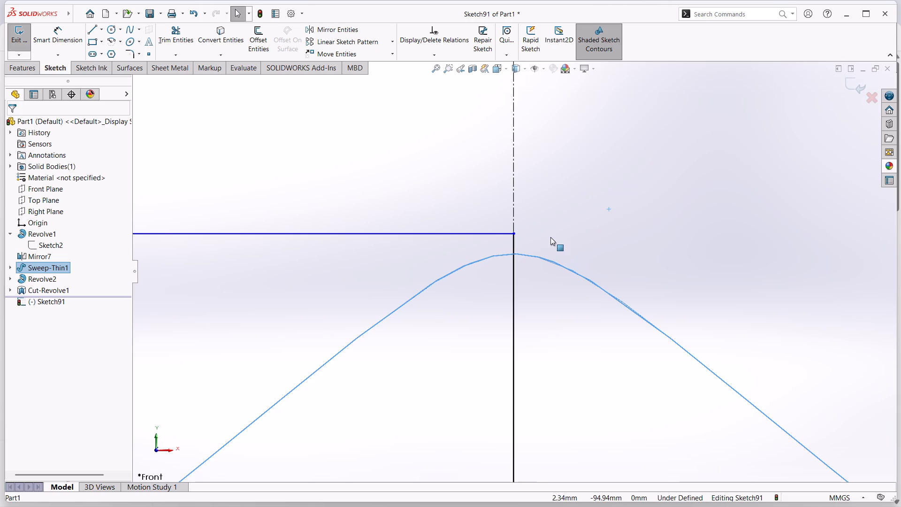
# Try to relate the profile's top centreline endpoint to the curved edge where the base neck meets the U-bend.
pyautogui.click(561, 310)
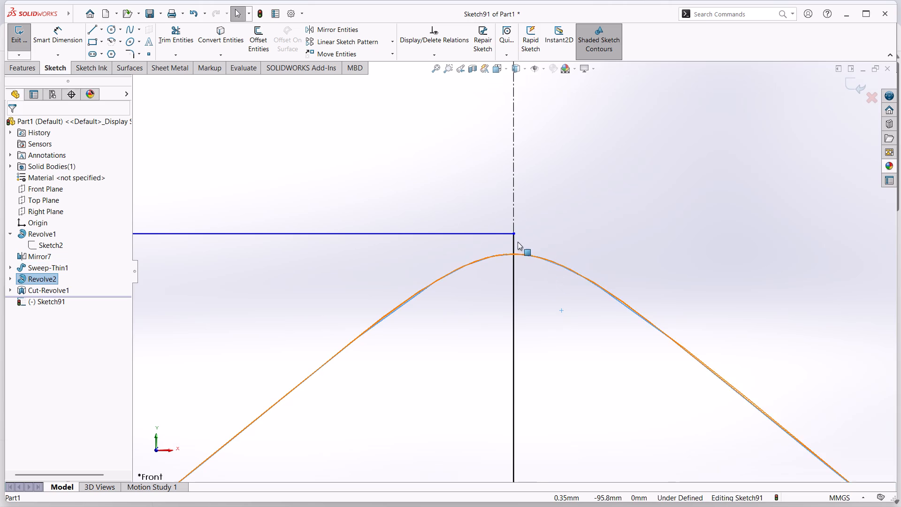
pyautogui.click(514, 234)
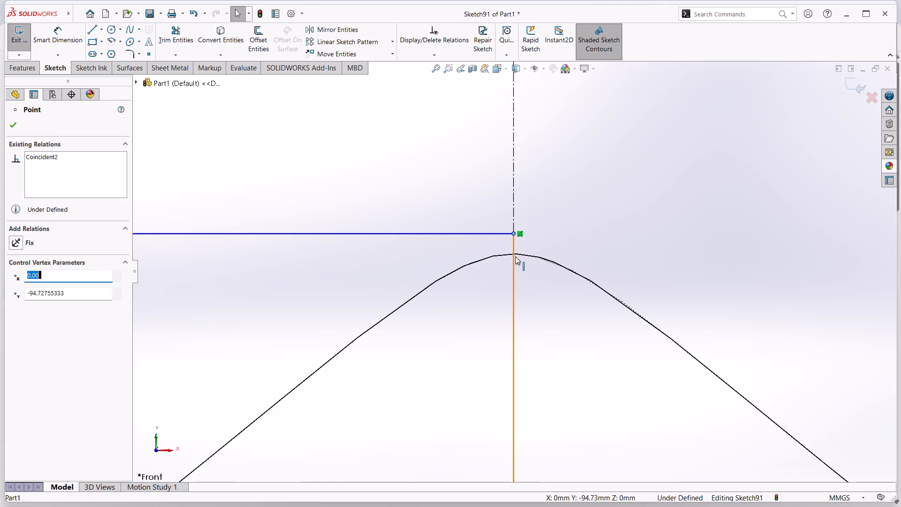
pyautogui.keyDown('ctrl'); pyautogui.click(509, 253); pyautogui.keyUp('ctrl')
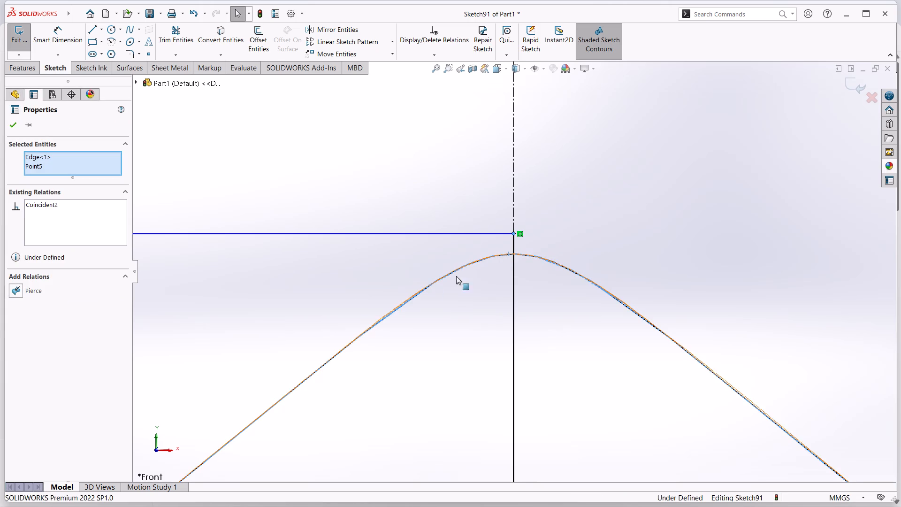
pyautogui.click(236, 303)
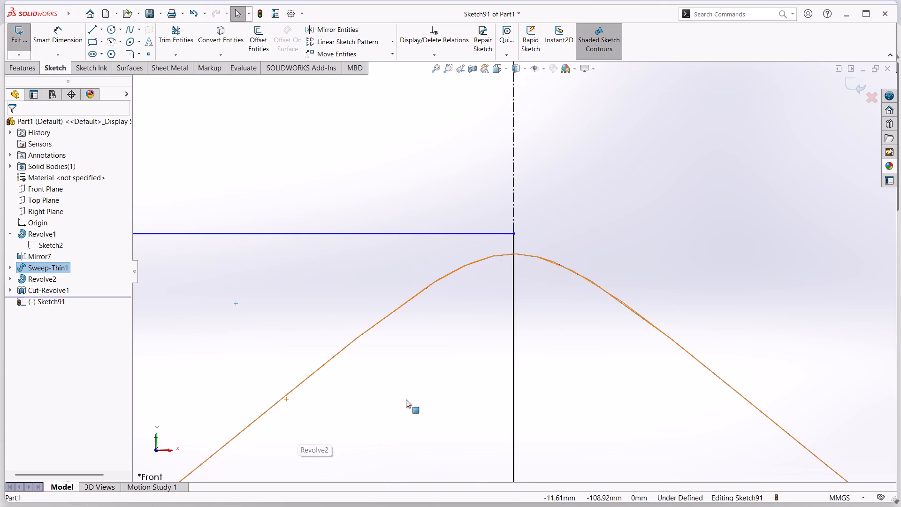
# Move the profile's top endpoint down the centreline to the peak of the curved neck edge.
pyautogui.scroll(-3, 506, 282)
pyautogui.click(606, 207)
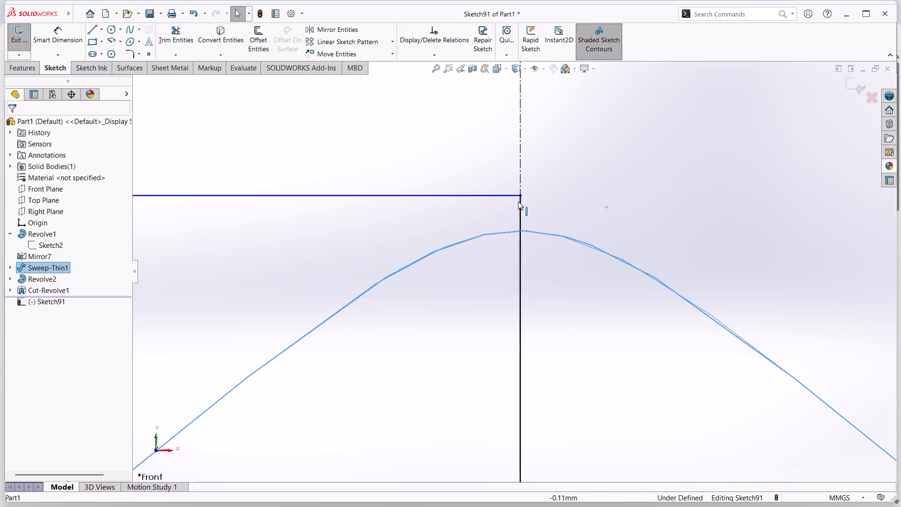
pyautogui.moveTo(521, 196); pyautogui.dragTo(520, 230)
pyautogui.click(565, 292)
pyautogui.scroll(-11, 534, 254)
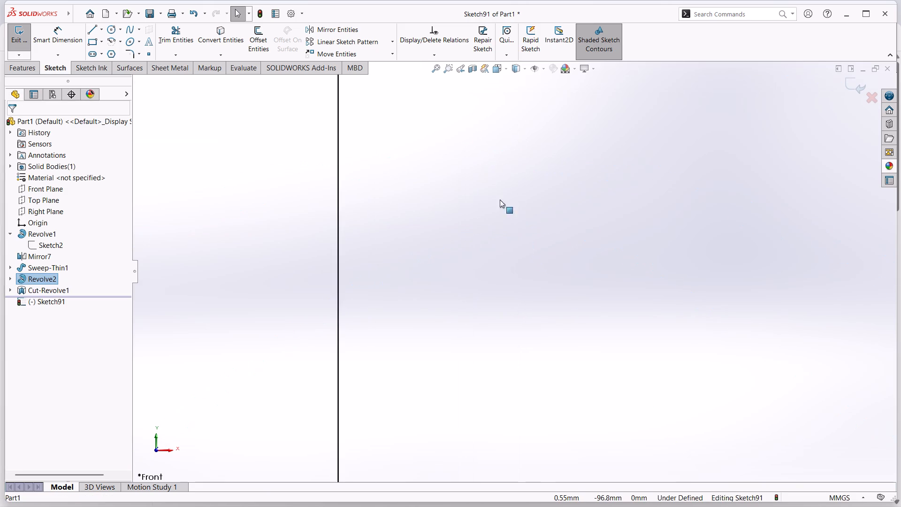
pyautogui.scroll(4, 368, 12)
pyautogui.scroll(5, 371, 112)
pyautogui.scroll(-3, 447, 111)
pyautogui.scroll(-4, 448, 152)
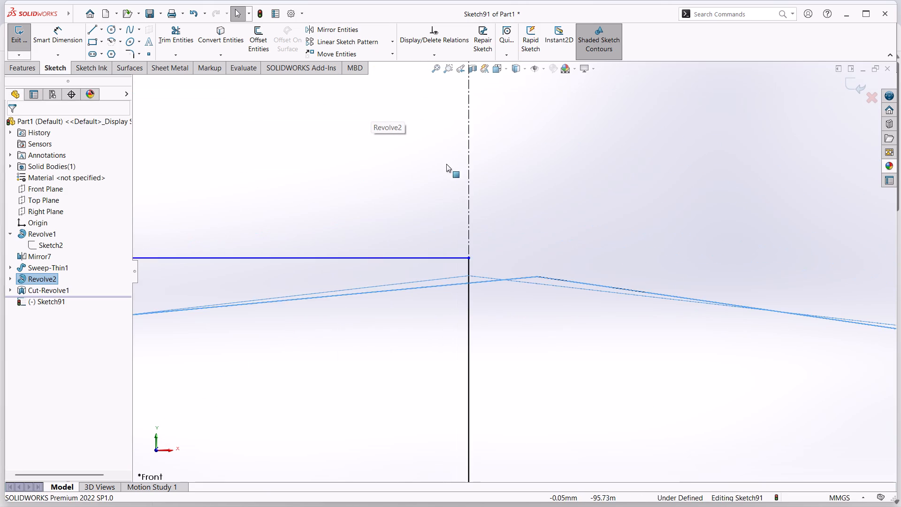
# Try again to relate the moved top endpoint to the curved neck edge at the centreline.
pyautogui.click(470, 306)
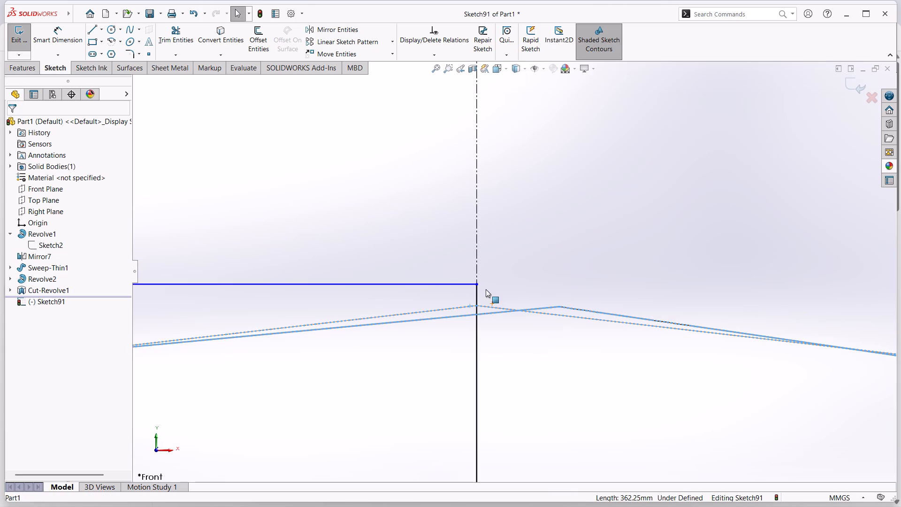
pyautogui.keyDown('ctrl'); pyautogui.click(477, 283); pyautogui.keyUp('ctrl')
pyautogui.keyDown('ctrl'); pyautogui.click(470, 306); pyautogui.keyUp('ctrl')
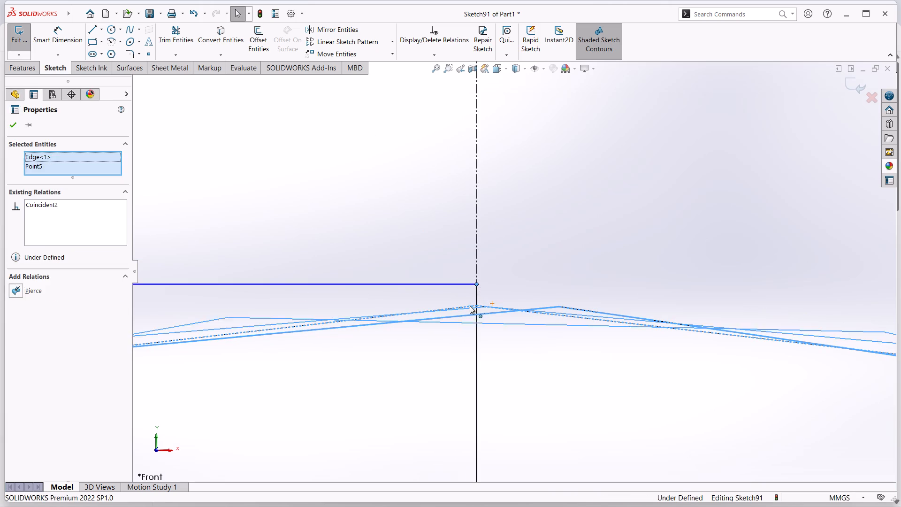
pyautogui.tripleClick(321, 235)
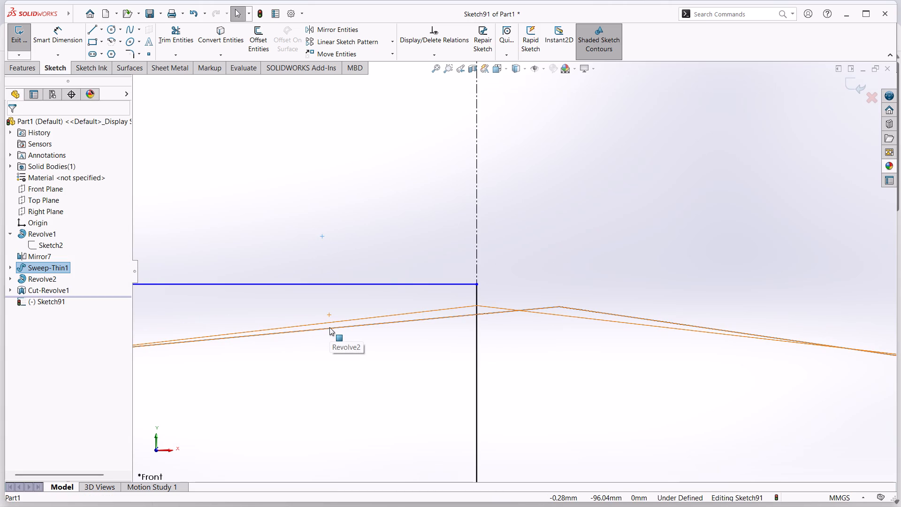
# Undo the bore profile's relations and lines until only the centreline remains in the sketch.
pyautogui.scroll(6, 464, 318)
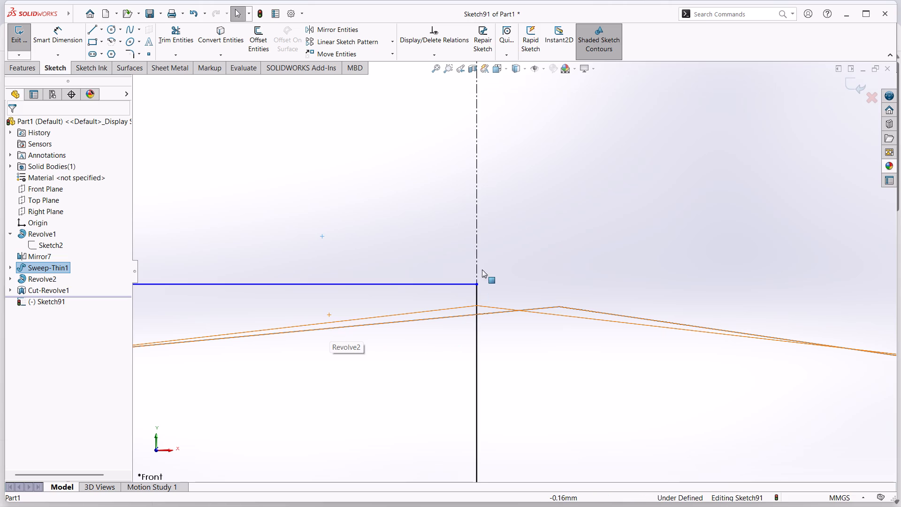
pyautogui.scroll(4, 504, 295)
pyautogui.scroll(9, 471, 348)
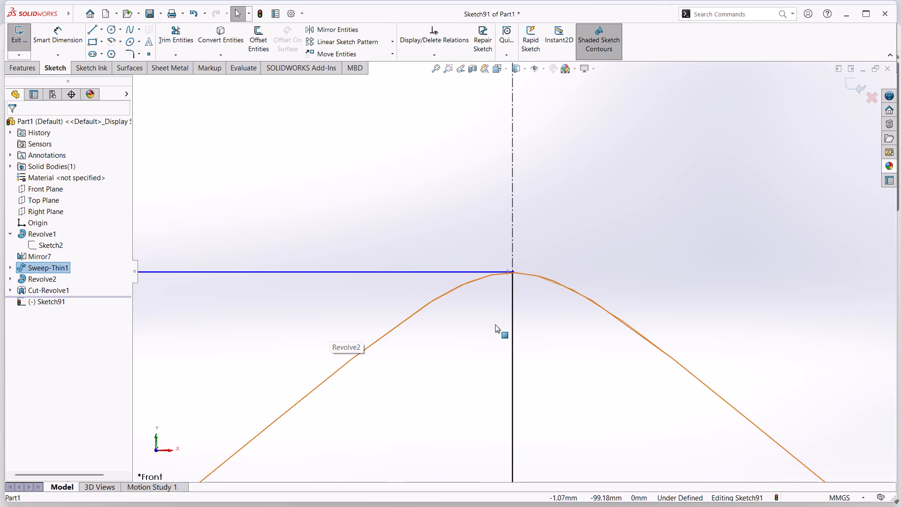
pyautogui.scroll(9, 468, 315)
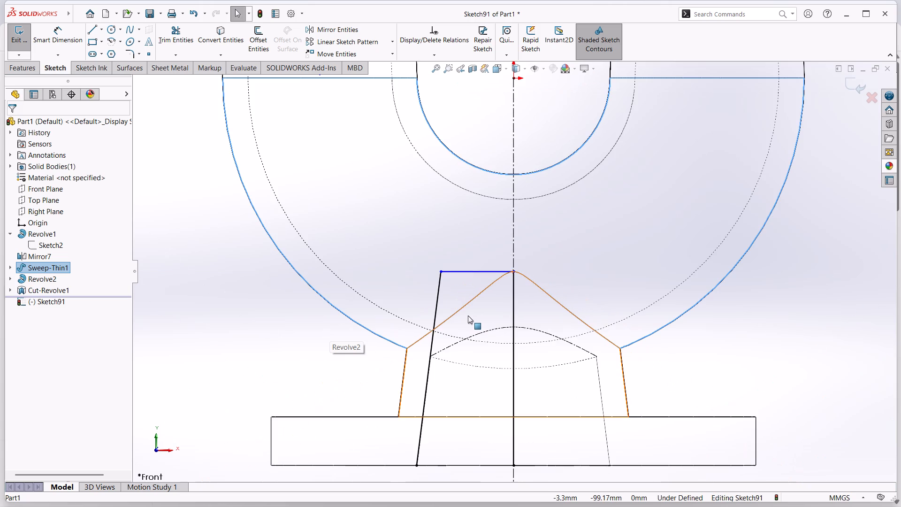
pyautogui.hotkey('ctrl', 'z')
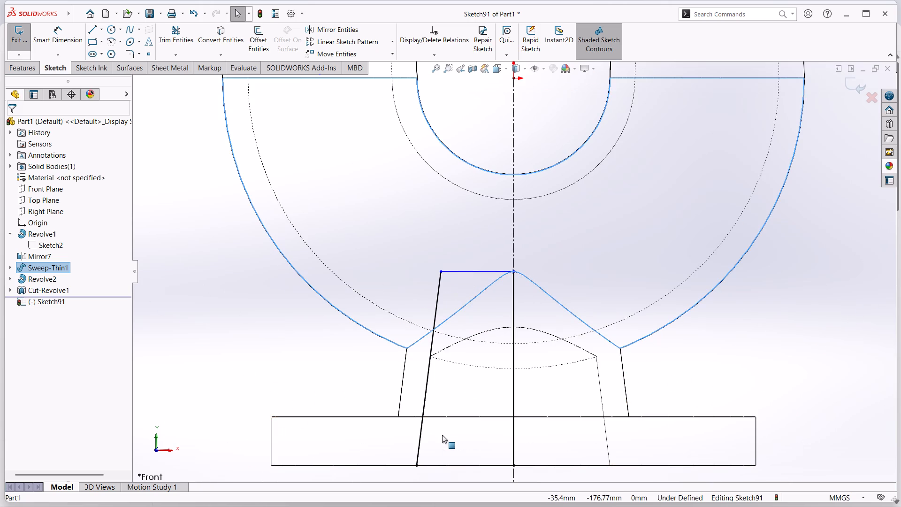
pyautogui.hotkey('ctrl', 'z')
pyautogui.hotkey('ctrl', 'z')
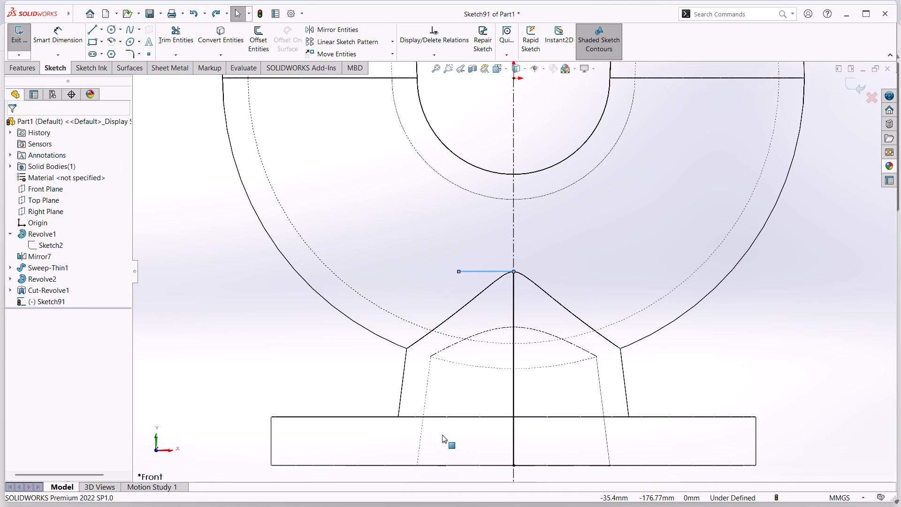
pyautogui.hotkey('ctrl', 'z')
pyautogui.hotkey('ctrl', 'z')
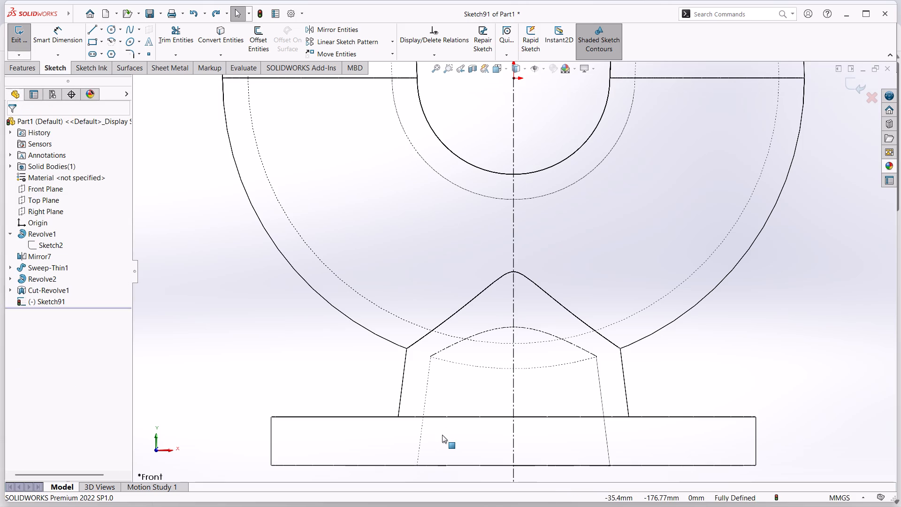
# Sketch a closed profile from the bore's bottom edge: about 48 mm to the centreline, up to the neck's peak, about 37 mm outward, about 92 mm down.
pyautogui.click(92, 31)
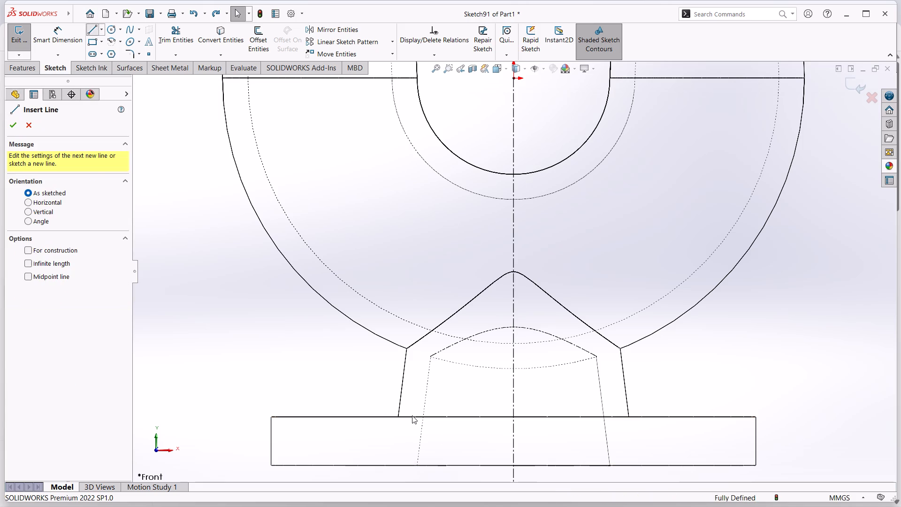
pyautogui.click(417, 463)
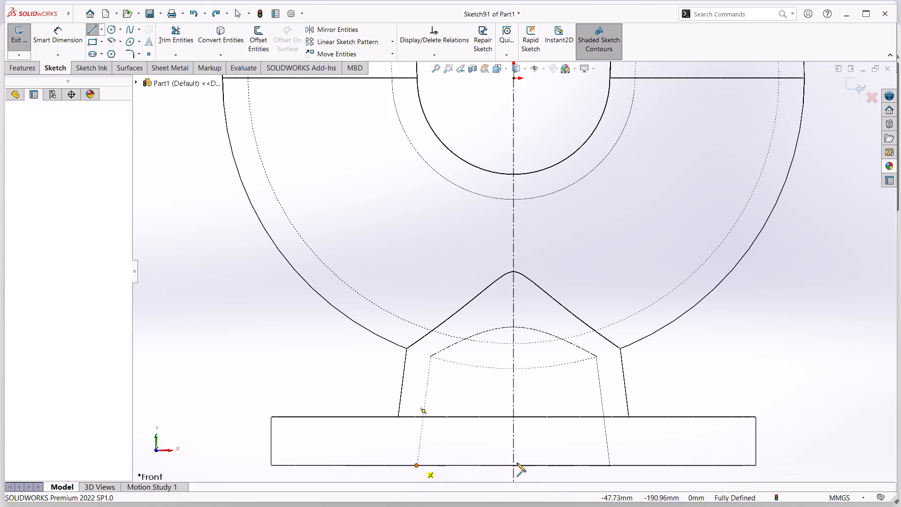
pyautogui.click(515, 465)
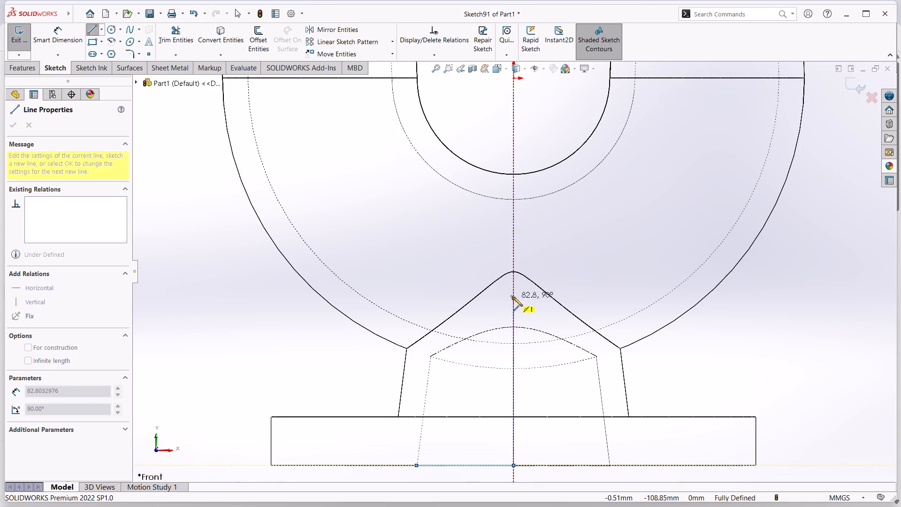
pyautogui.click(513, 271)
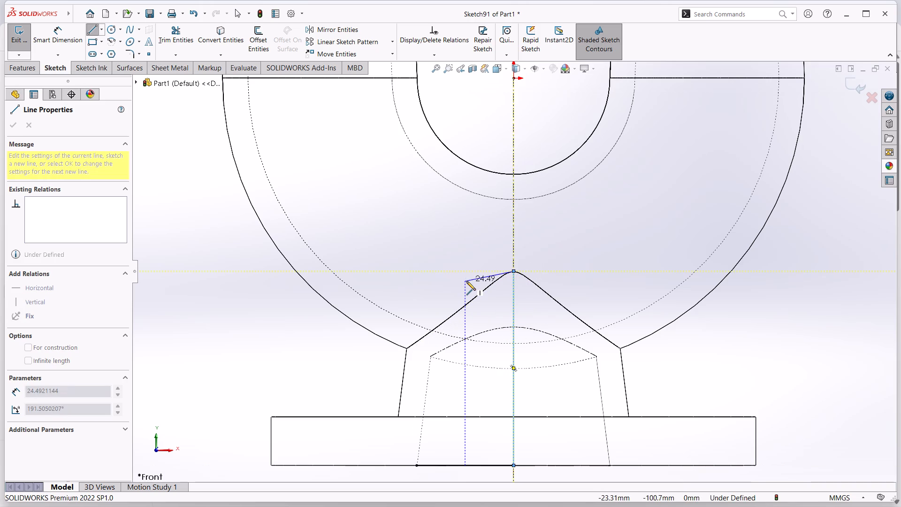
pyautogui.click(439, 282)
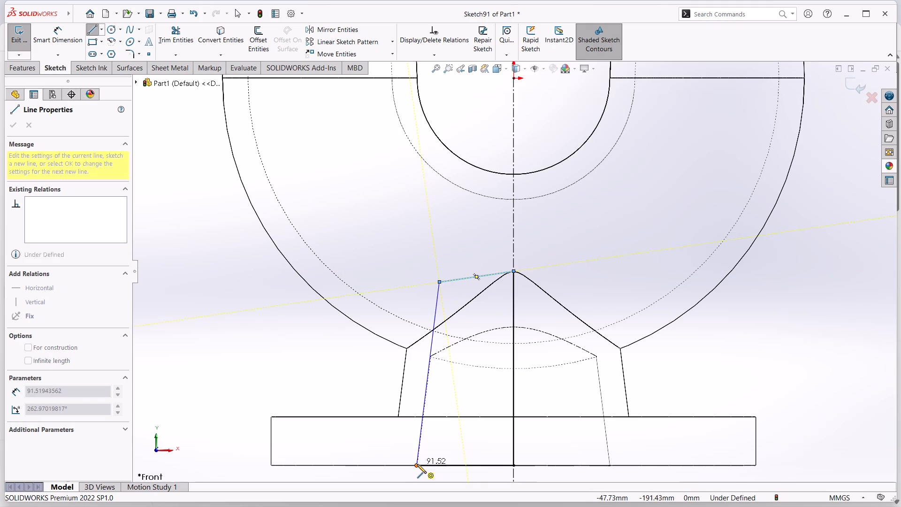
pyautogui.click(417, 464)
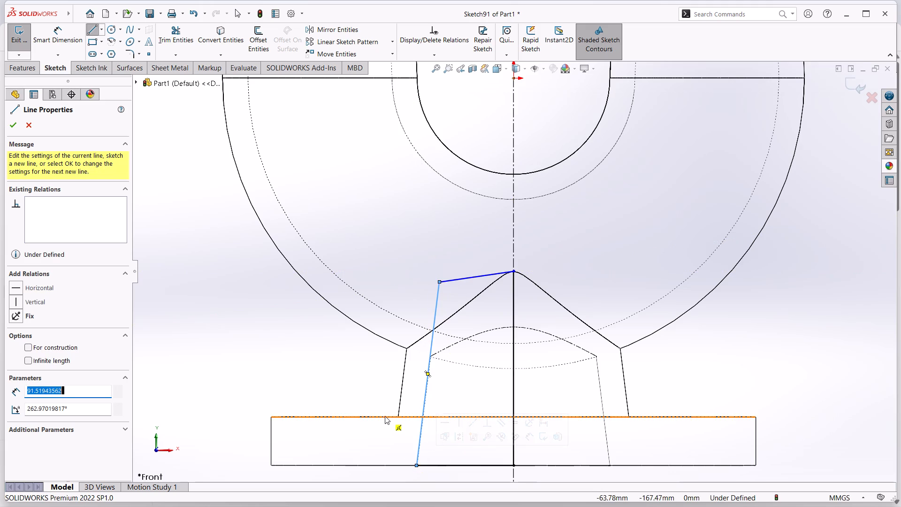
pyautogui.press('Escape')
pyautogui.scroll(-3, 437, 390)
pyautogui.press('Escape')
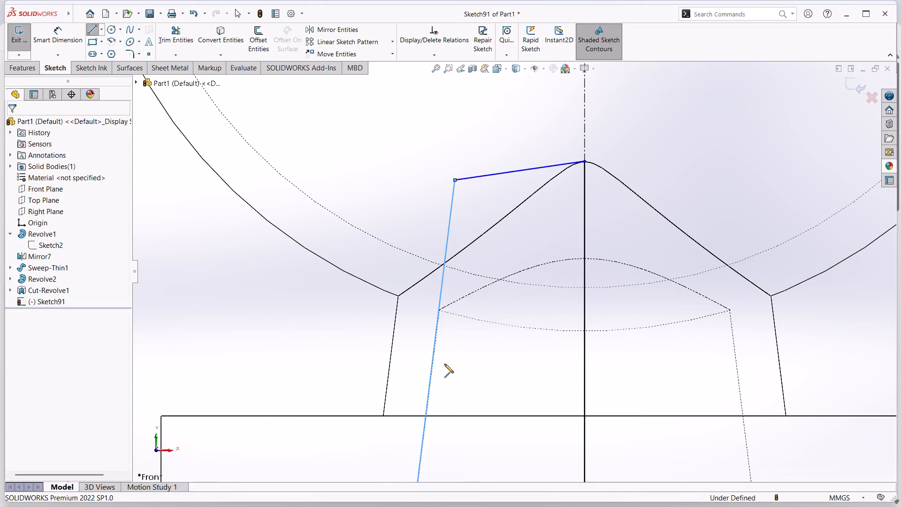
# Make the slanted profile line collinear with the tapered silhouette edge of the base bore.
pyautogui.scroll(-7, 445, 364)
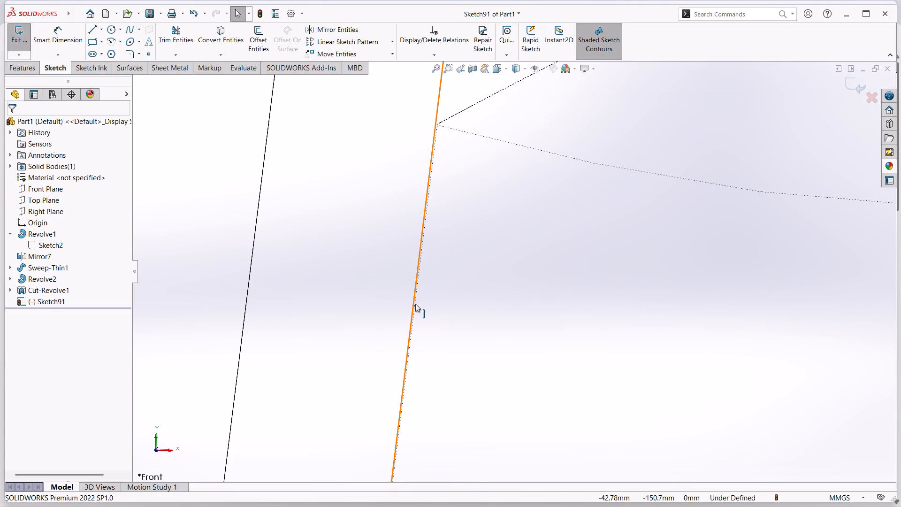
pyautogui.click(415, 304)
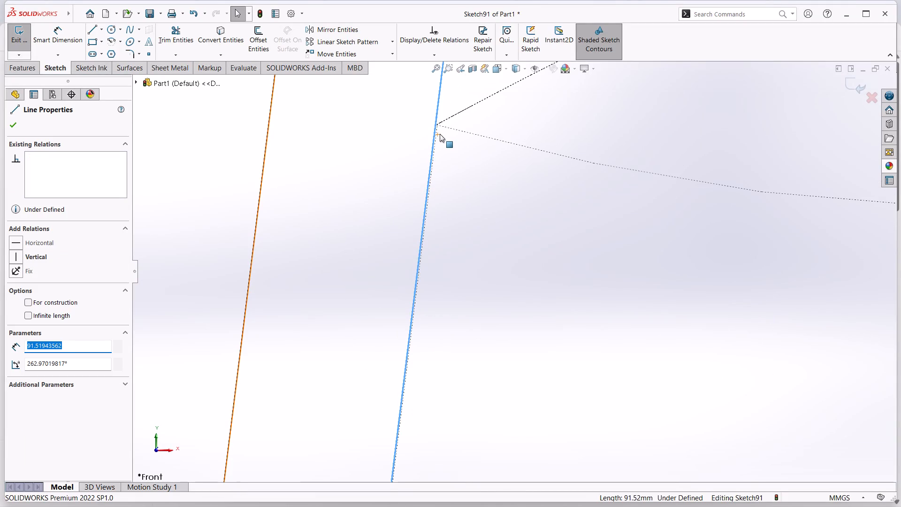
pyautogui.scroll(-12, 430, 158)
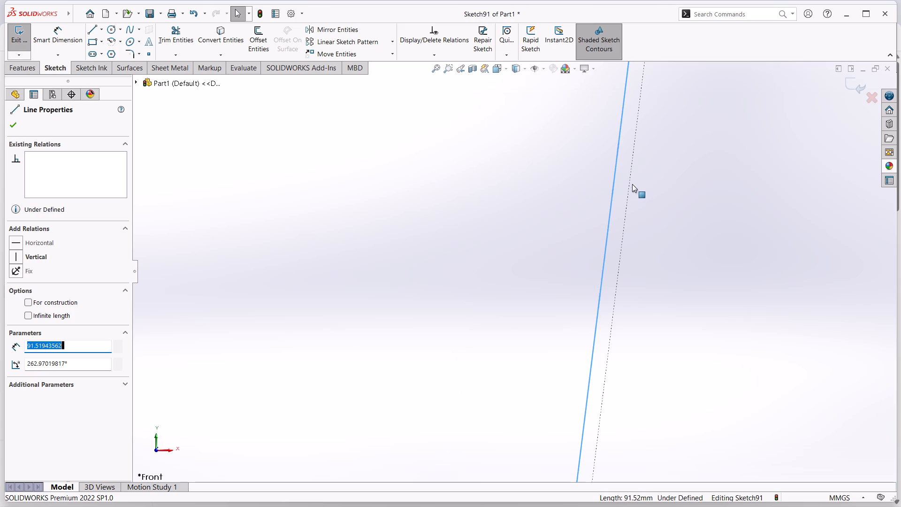
pyautogui.keyDown('ctrl'); pyautogui.click(632, 173); pyautogui.keyUp('ctrl')
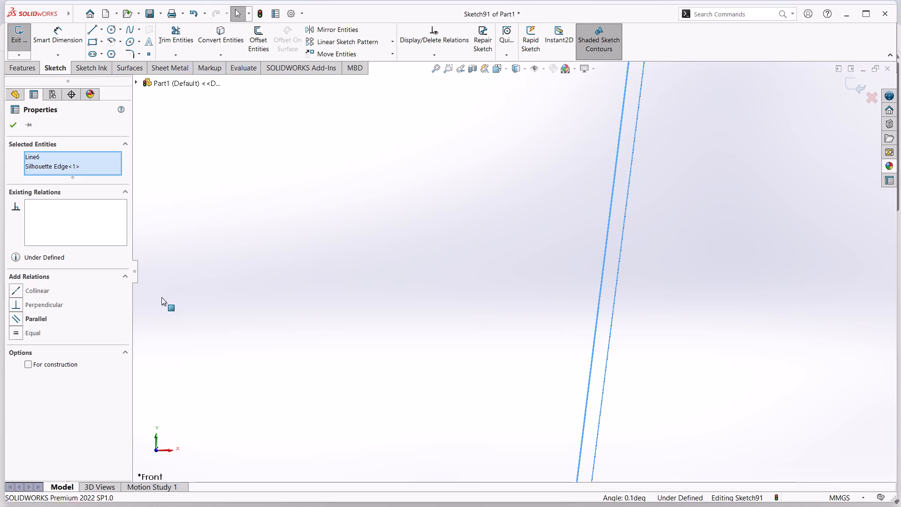
pyautogui.click(18, 290)
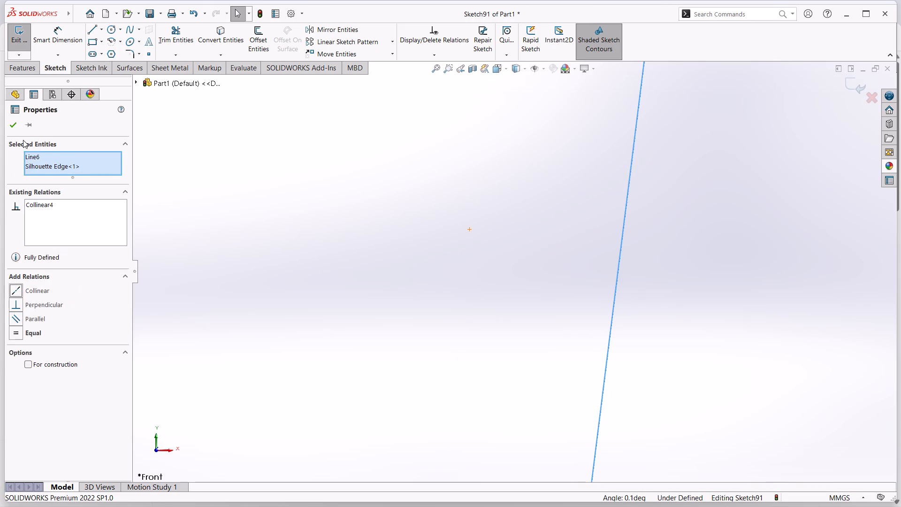
pyautogui.click(12, 127)
# Add a horizontal relation to the profile's top and bottom lines.
pyautogui.scroll(17, 256, 295)
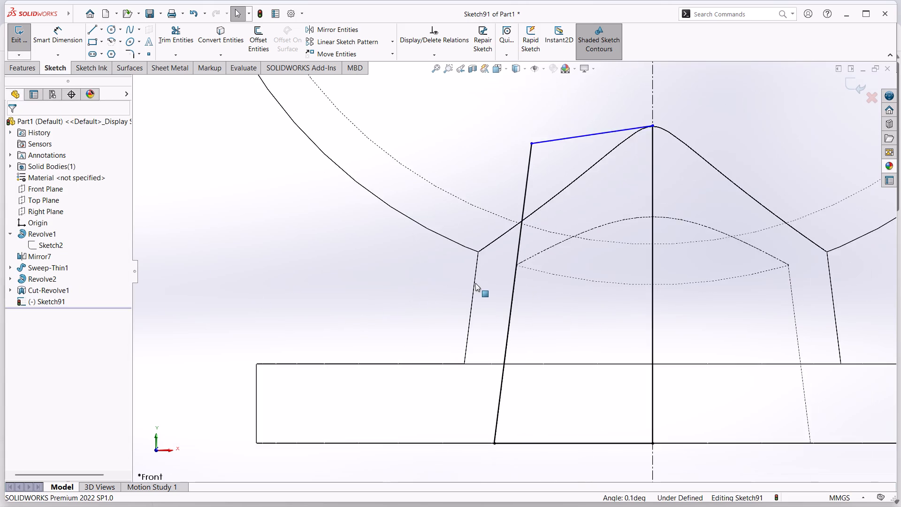
pyautogui.scroll(5, 475, 283)
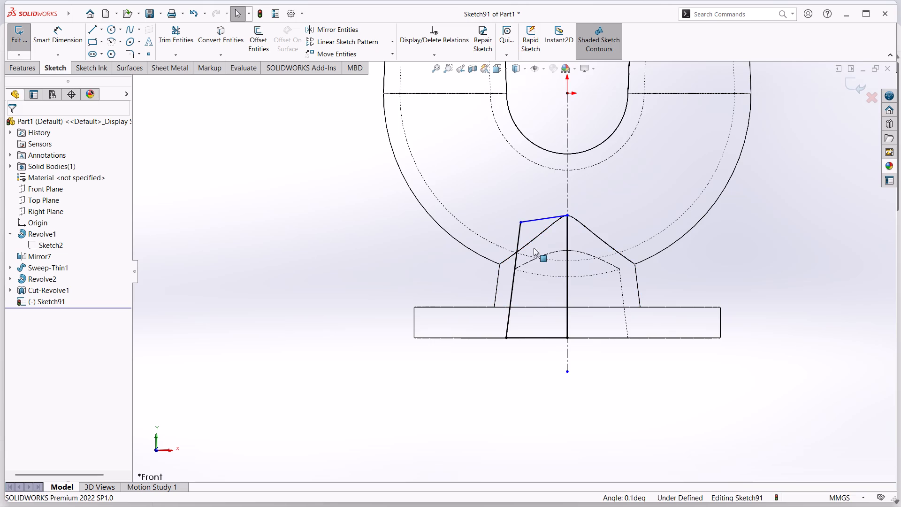
pyautogui.click(538, 218)
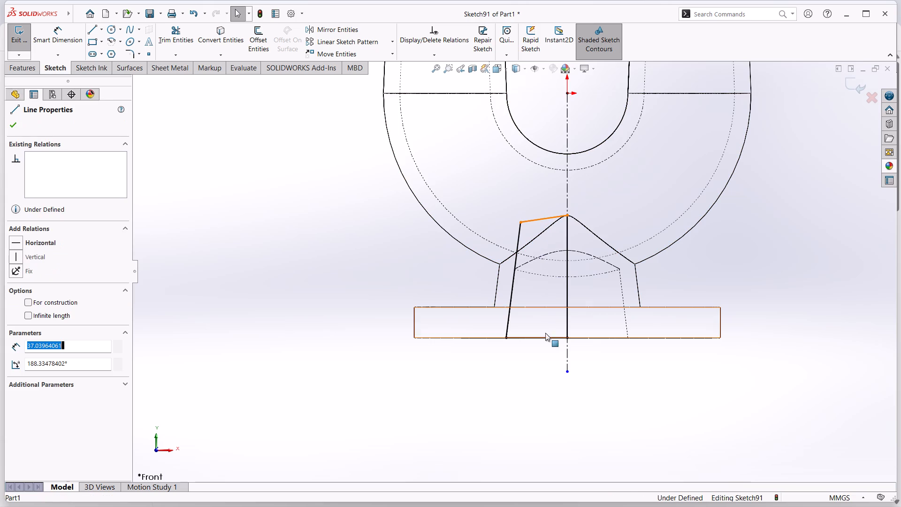
pyautogui.keyDown('ctrl'); pyautogui.click(545, 339); pyautogui.keyUp('ctrl')
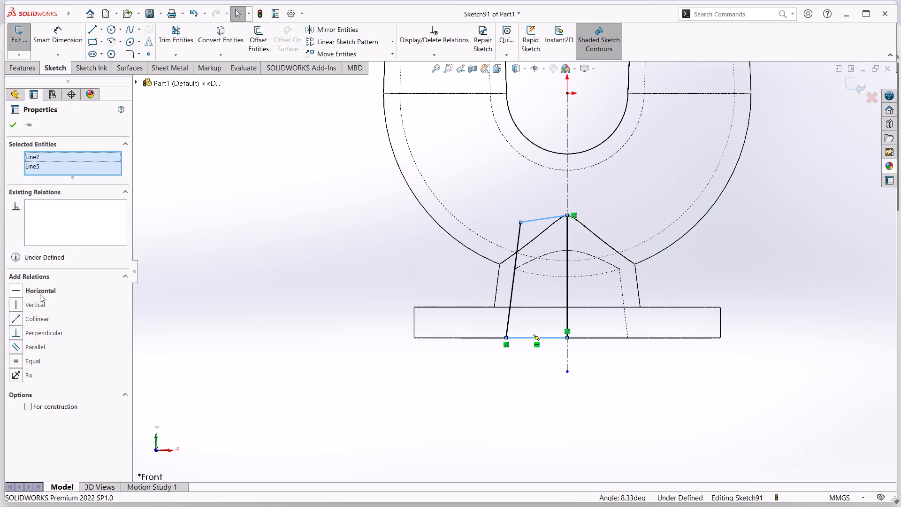
pyautogui.click(18, 291)
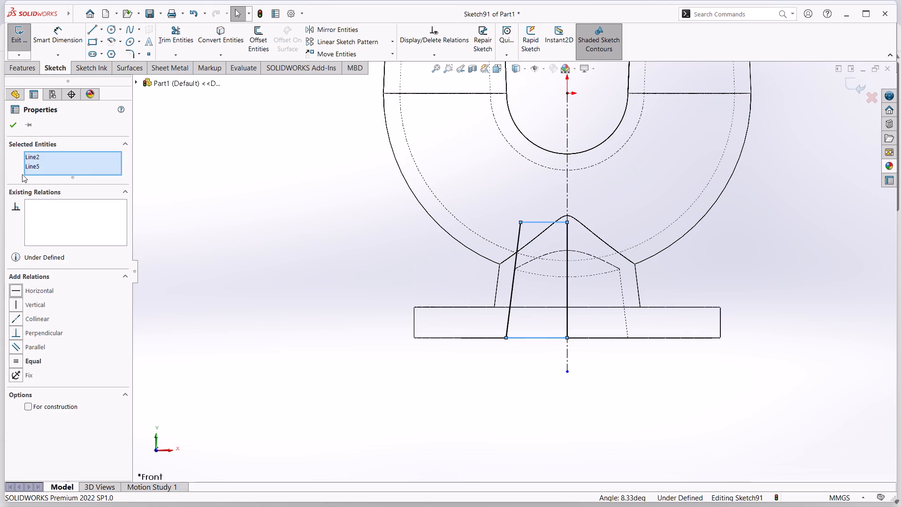
pyautogui.click(14, 125)
pyautogui.click(204, 252)
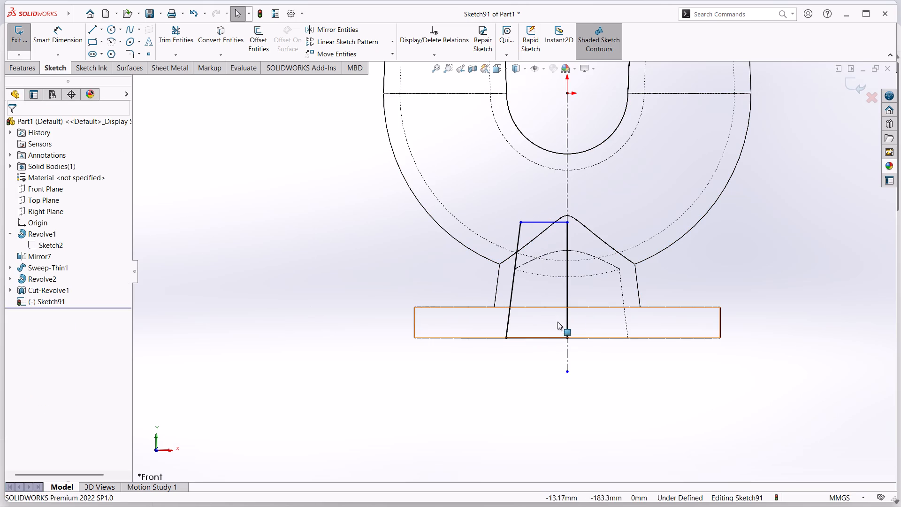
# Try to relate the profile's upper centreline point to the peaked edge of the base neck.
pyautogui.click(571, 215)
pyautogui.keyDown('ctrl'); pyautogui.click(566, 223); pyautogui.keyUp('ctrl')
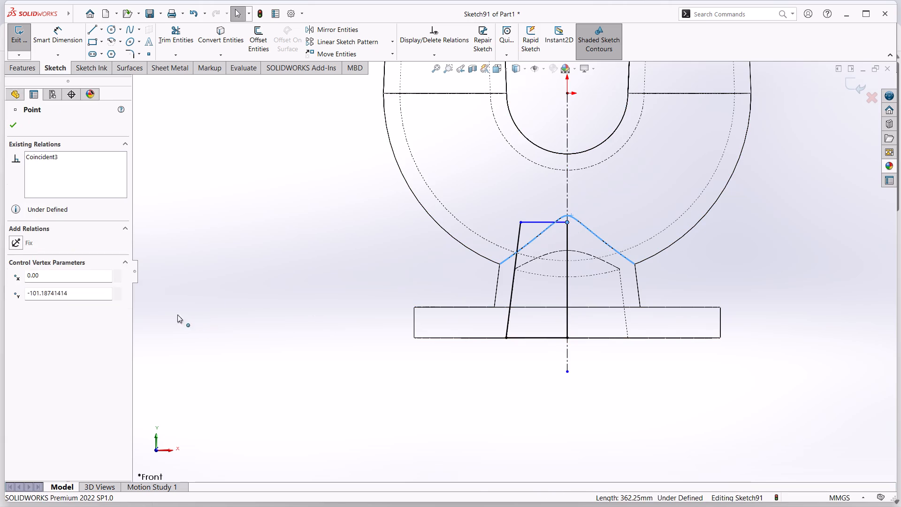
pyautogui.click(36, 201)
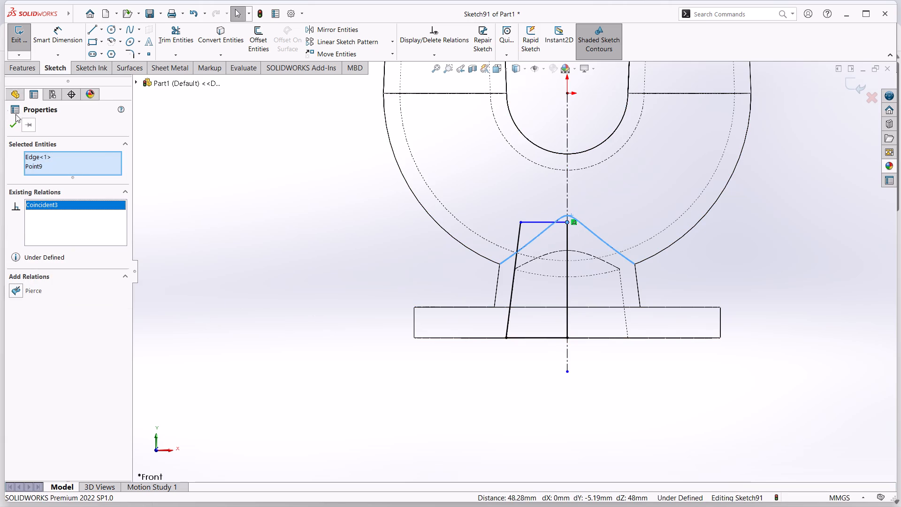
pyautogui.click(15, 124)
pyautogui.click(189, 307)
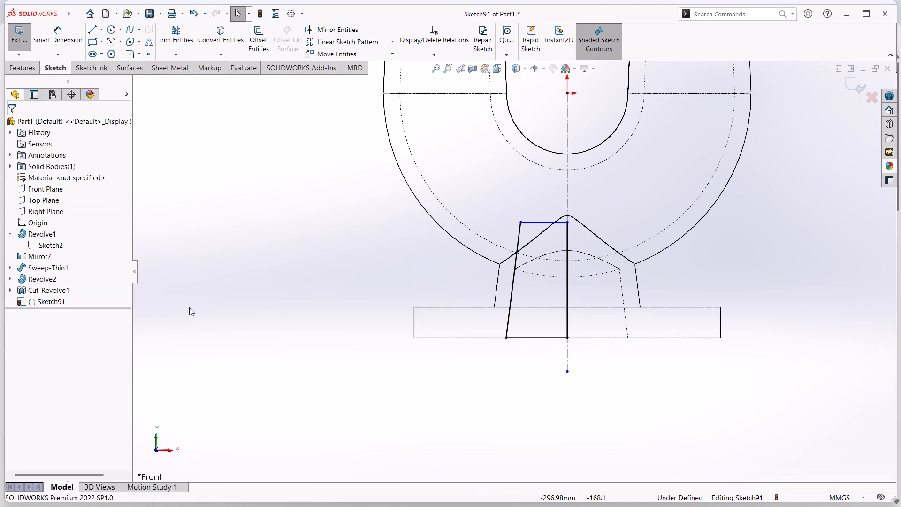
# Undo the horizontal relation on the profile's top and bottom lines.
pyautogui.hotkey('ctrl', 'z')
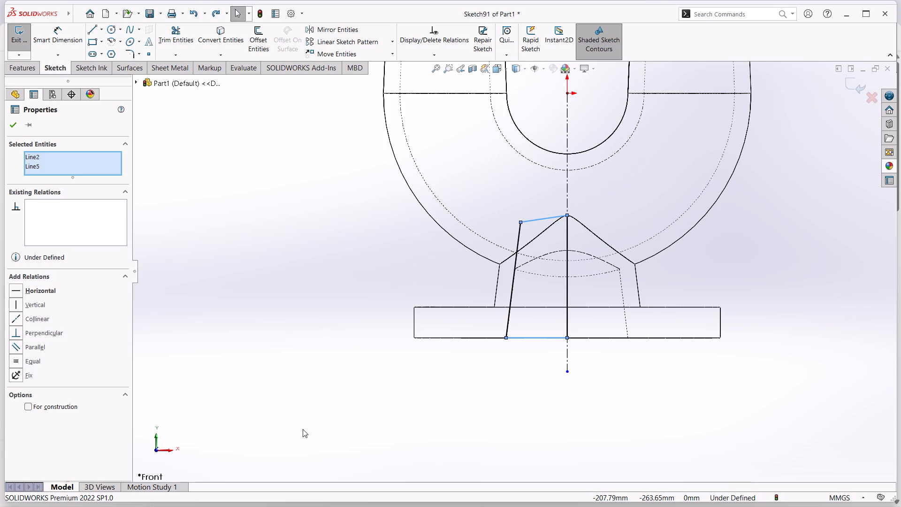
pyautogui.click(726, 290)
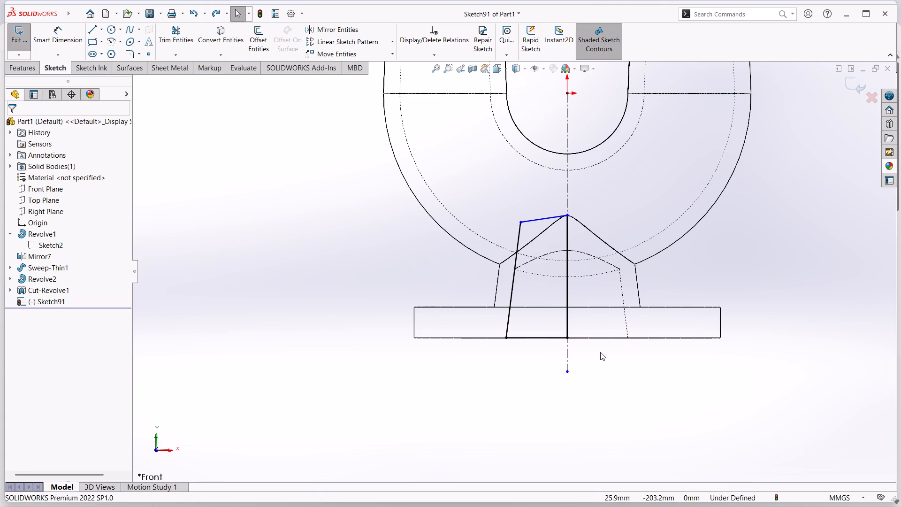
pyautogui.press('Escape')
# Delete the centreline and all four lines of the bore profile from the sketch.
pyautogui.click(567, 357)
pyautogui.press('Delete')
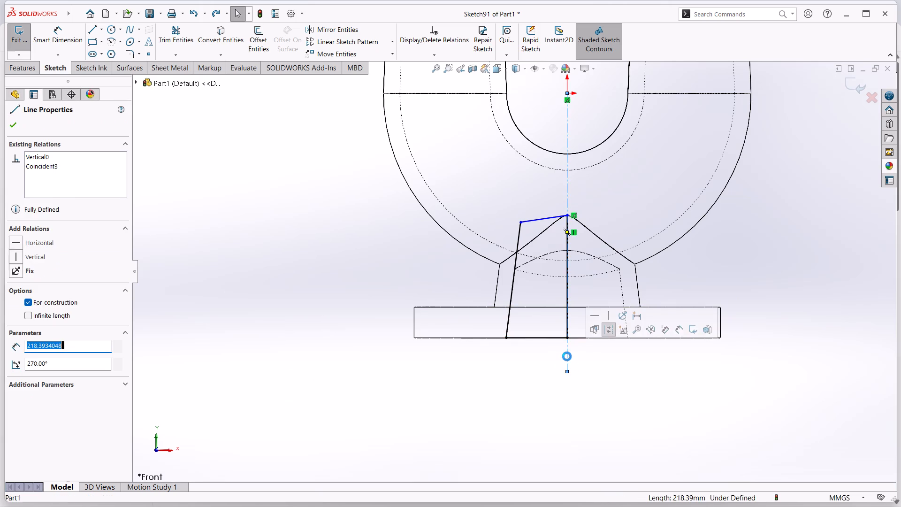
pyautogui.click(534, 222)
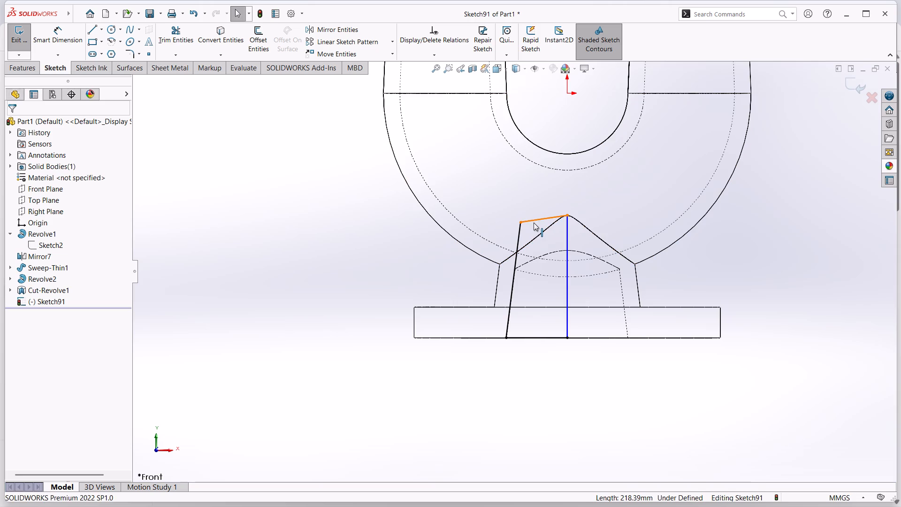
pyautogui.press('Delete')
pyautogui.click(519, 236)
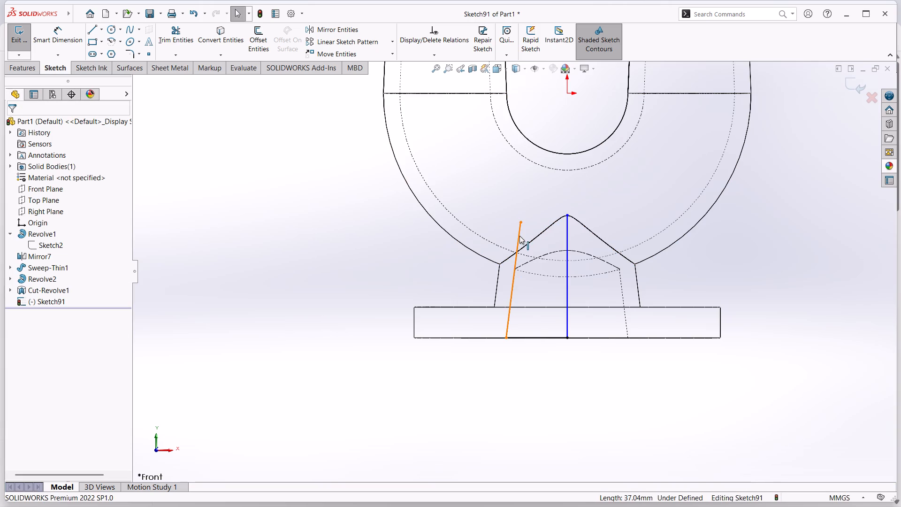
pyautogui.press('Delete')
pyautogui.click(568, 237)
pyautogui.press('Delete')
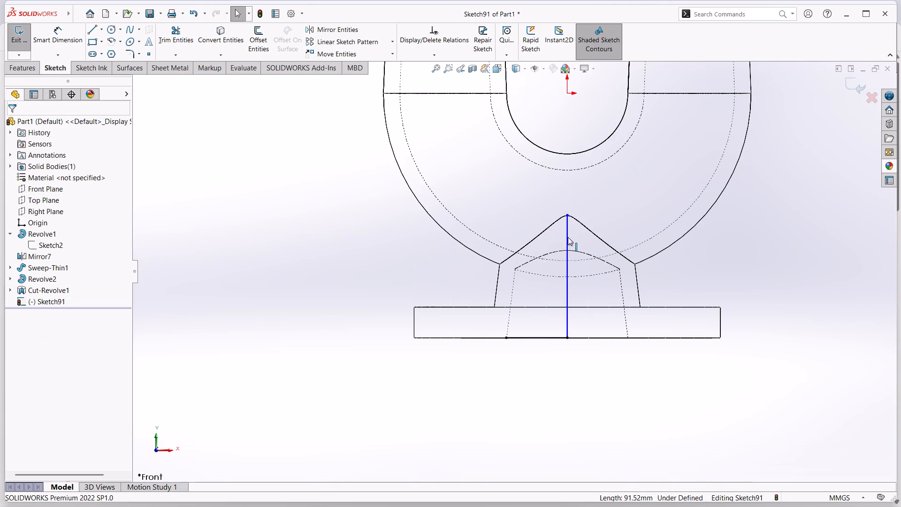
pyautogui.click(736, 271)
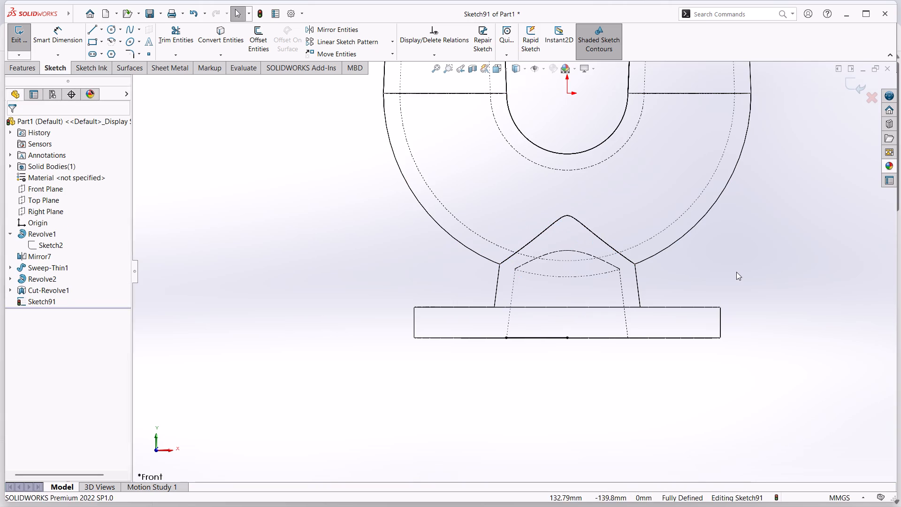
pyautogui.click(545, 338)
pyautogui.press('Delete')
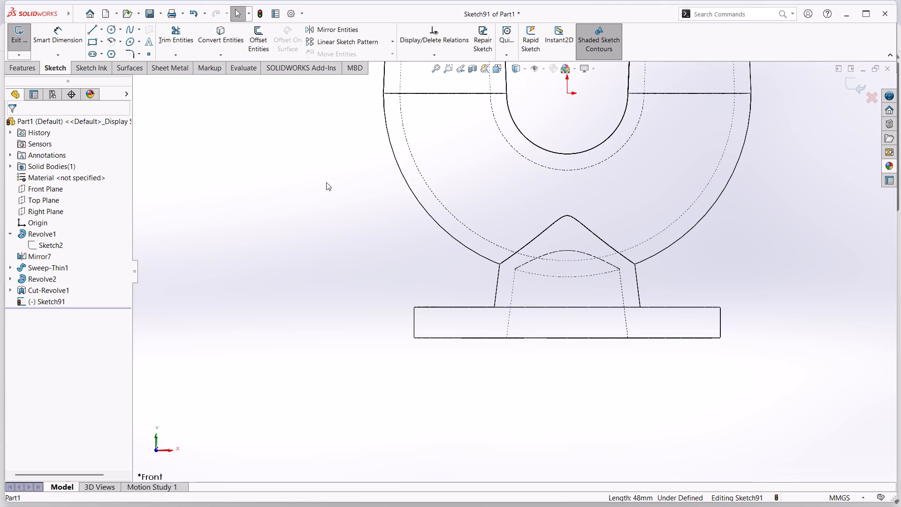
# Sketch a vertical 192 mm centreline from the origin down to the base flange's bottom edge.
pyautogui.click(104, 30)
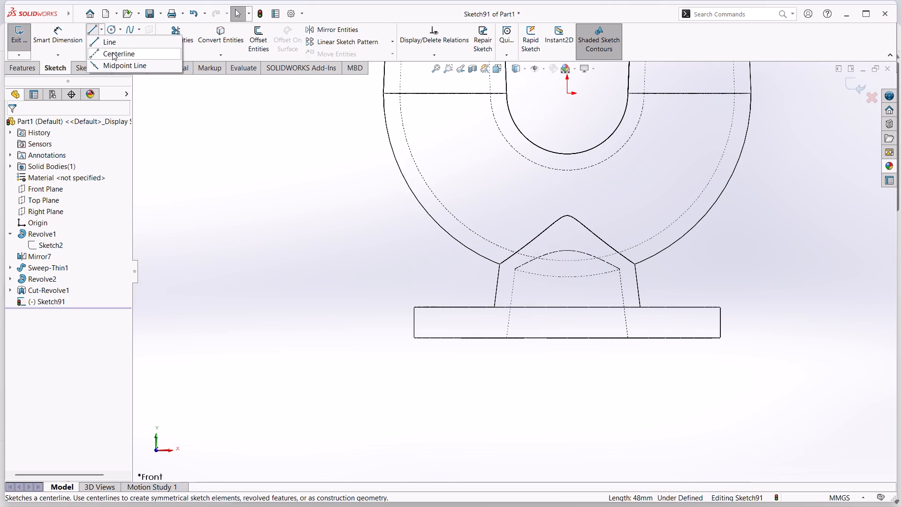
pyautogui.click(113, 56)
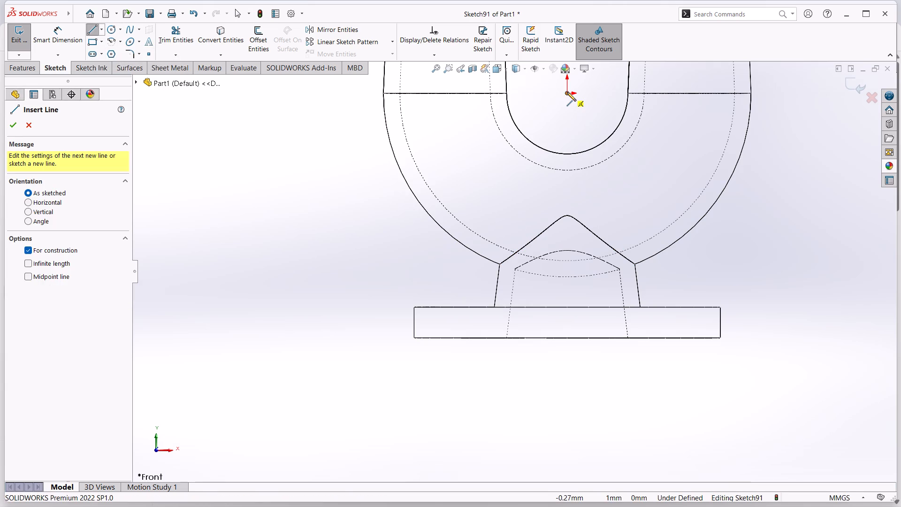
pyautogui.click(567, 92)
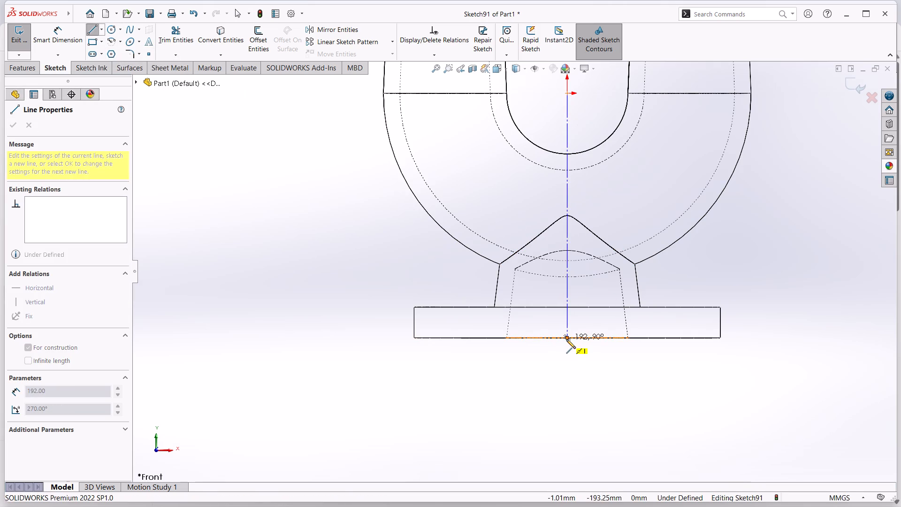
pyautogui.click(566, 337)
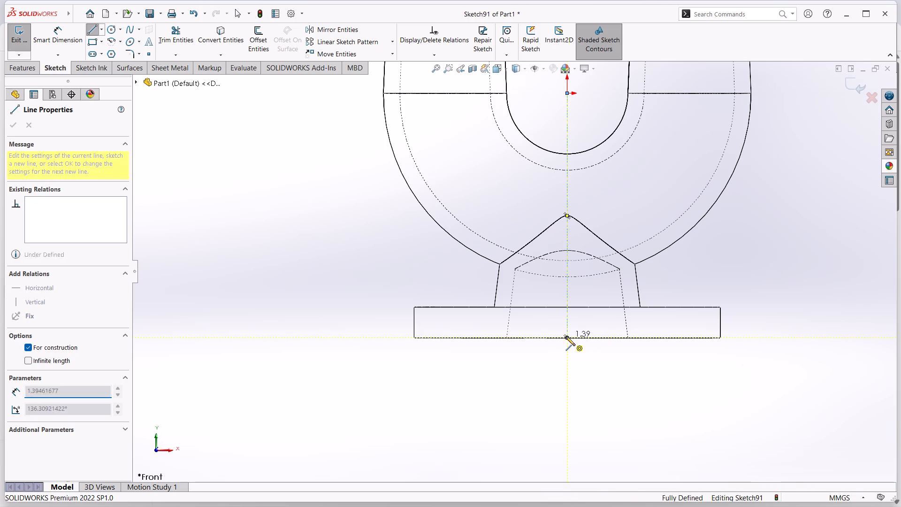
pyautogui.press('Escape')
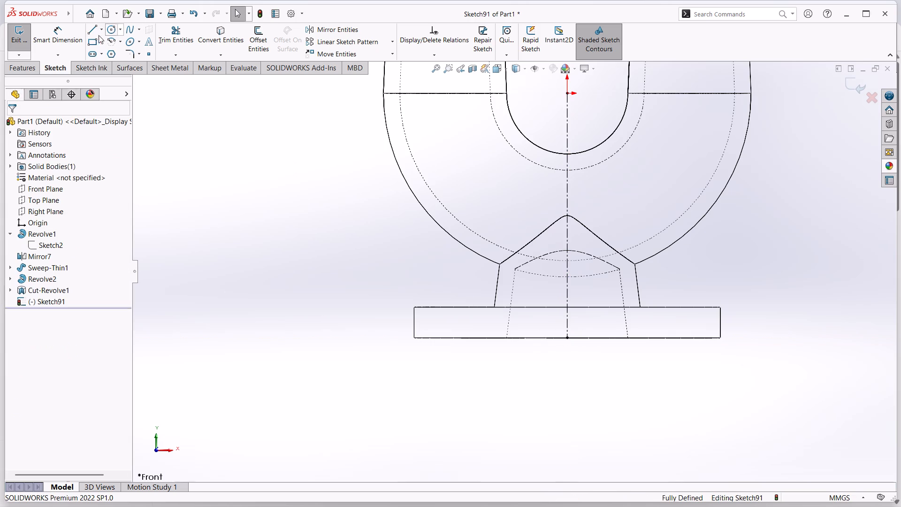
# Sketch a closed profile from the bore's bottom edge: 48 mm to the centreline, up to the neck's peak, horizontally outward, about 98 mm slanting back.
pyautogui.click(92, 30)
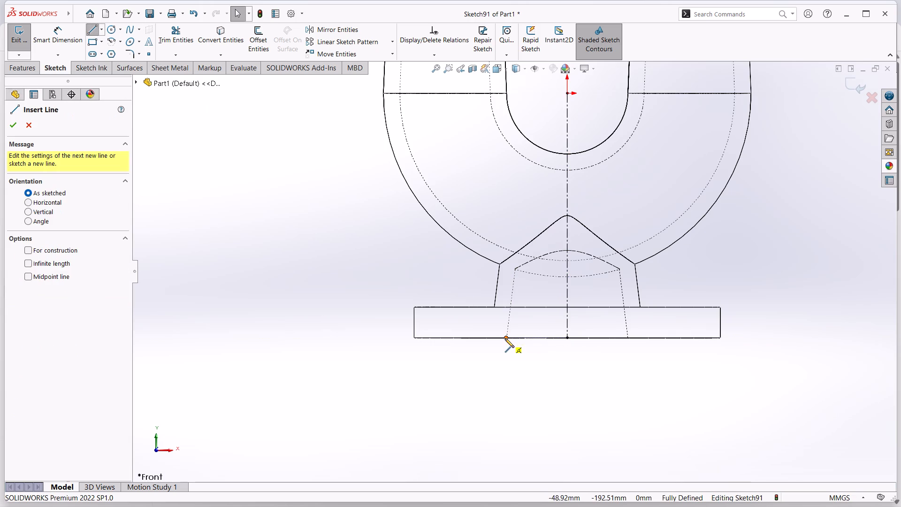
pyautogui.click(505, 338)
pyautogui.click(566, 338)
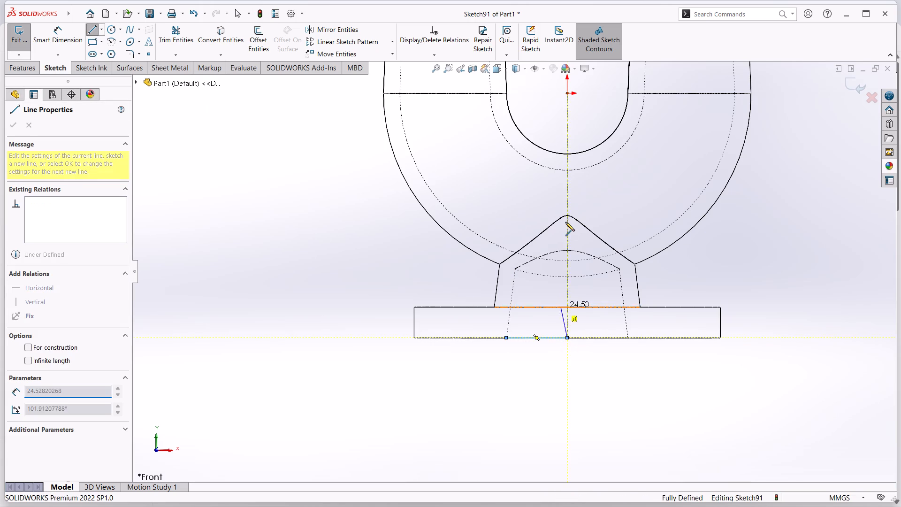
pyautogui.click(567, 216)
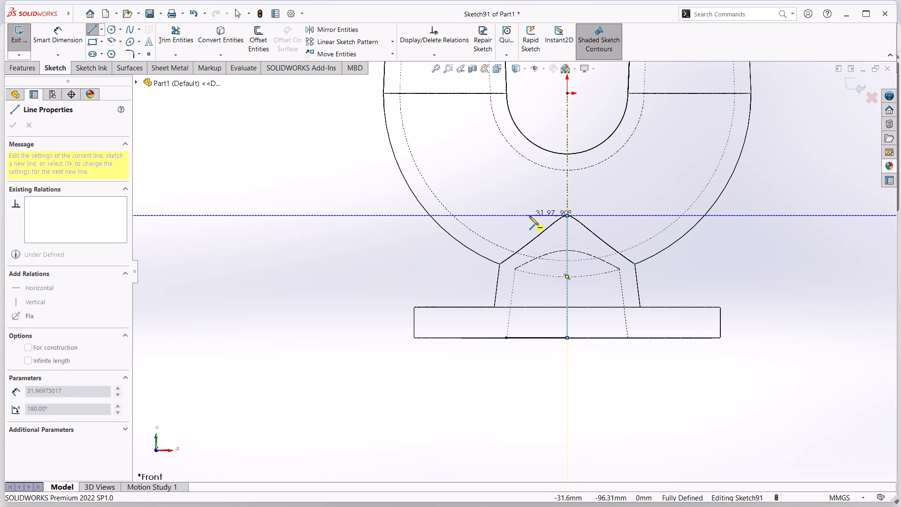
pyautogui.click(532, 215)
pyautogui.click(506, 338)
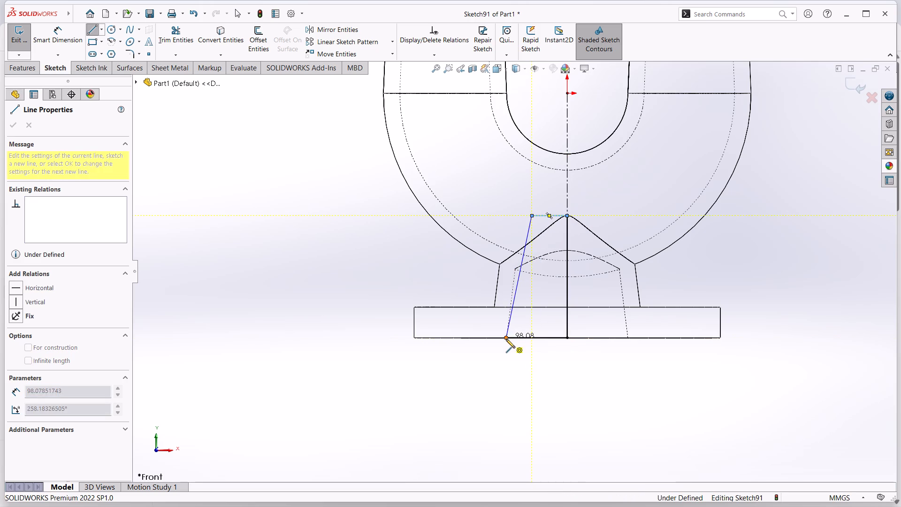
pyautogui.press('Escape')
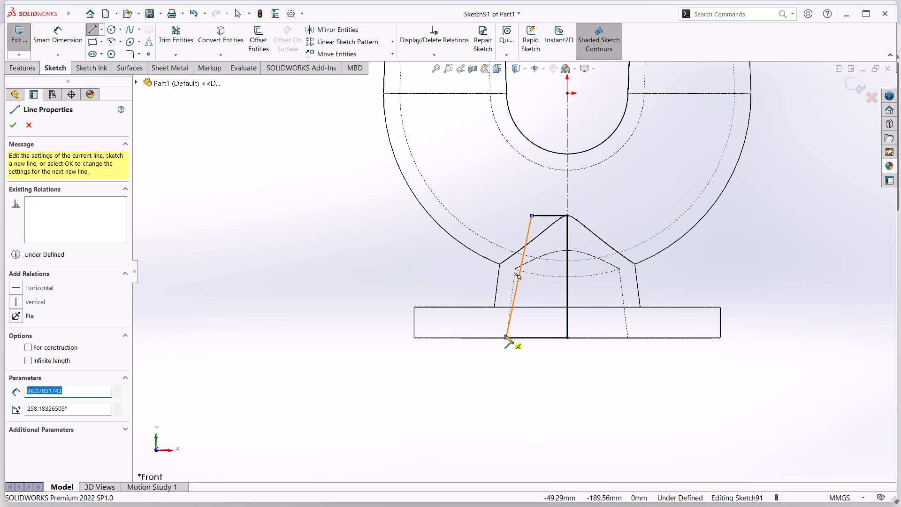
pyautogui.press('Escape')
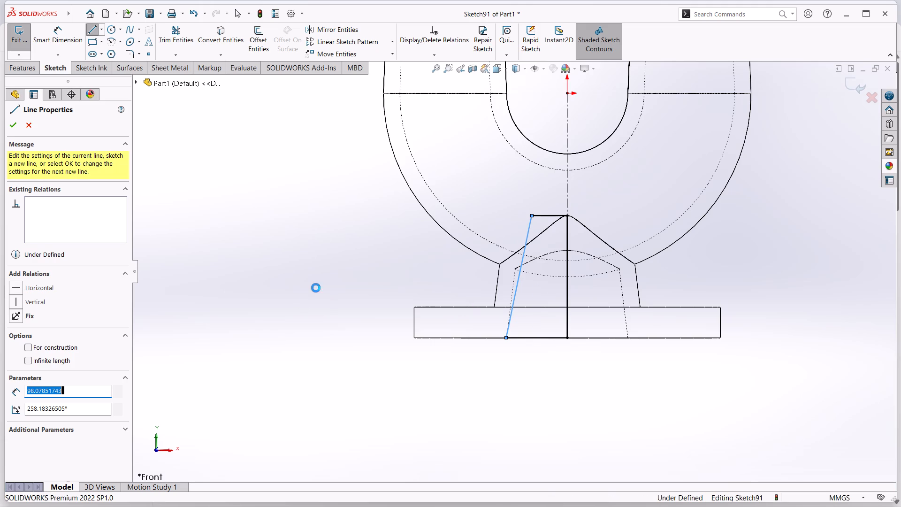
pyautogui.press('Escape')
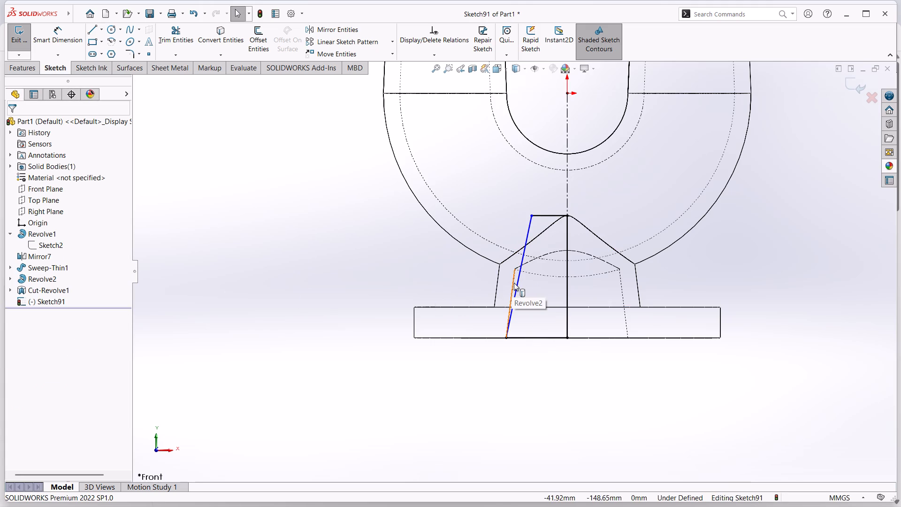
# Make the slanted profile line collinear with the tapered silhouette edge of the base bore.
pyautogui.click(514, 283)
pyautogui.keyDown('ctrl'); pyautogui.click(518, 281); pyautogui.keyUp('ctrl')
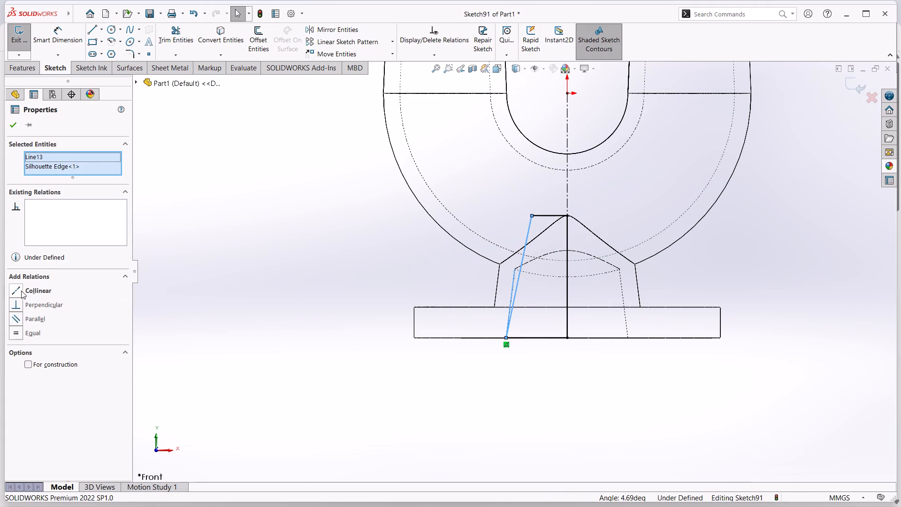
pyautogui.click(20, 290)
pyautogui.click(12, 125)
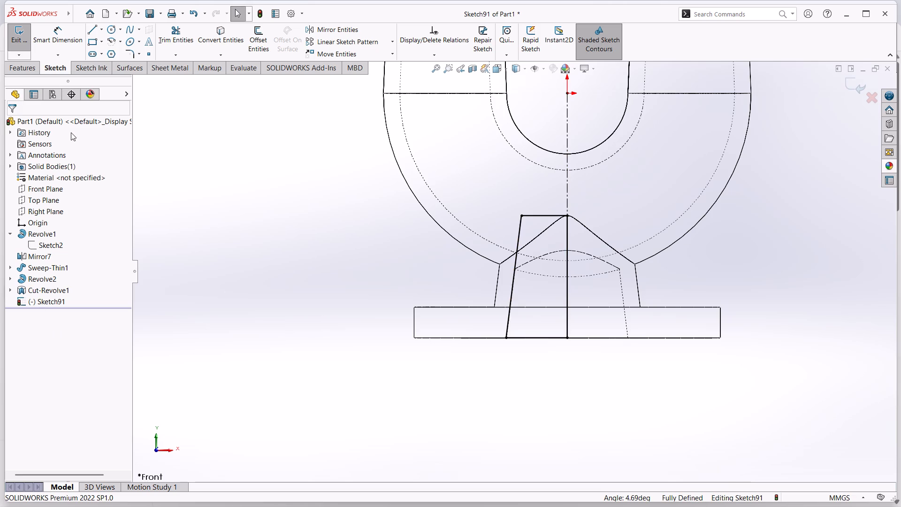
# Cut-revolve the closed bore profile 360° about the vertical centreline through the base.
pyautogui.click(24, 69)
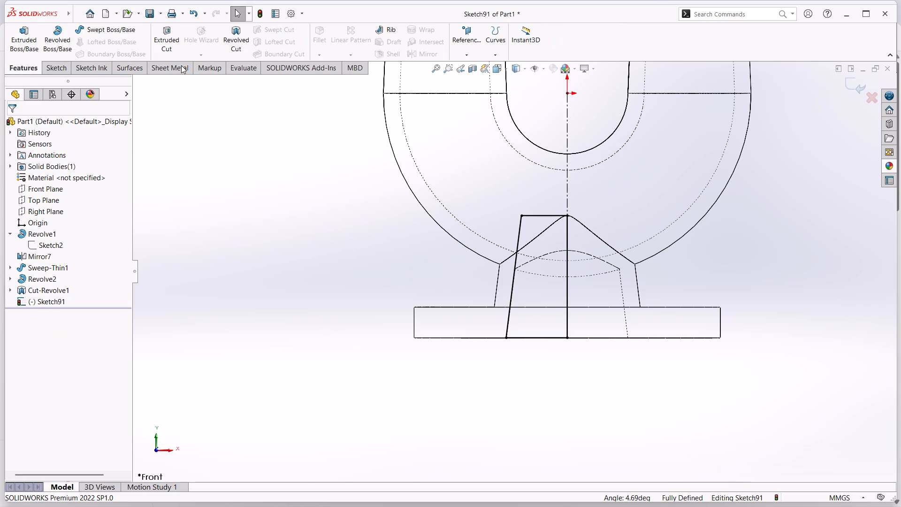
pyautogui.click(231, 36)
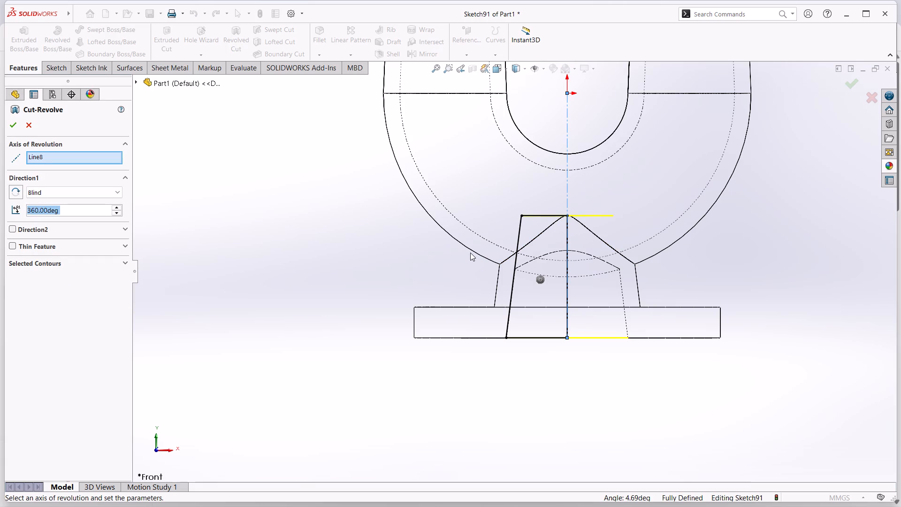
pyautogui.click(567, 184)
pyautogui.click(16, 121)
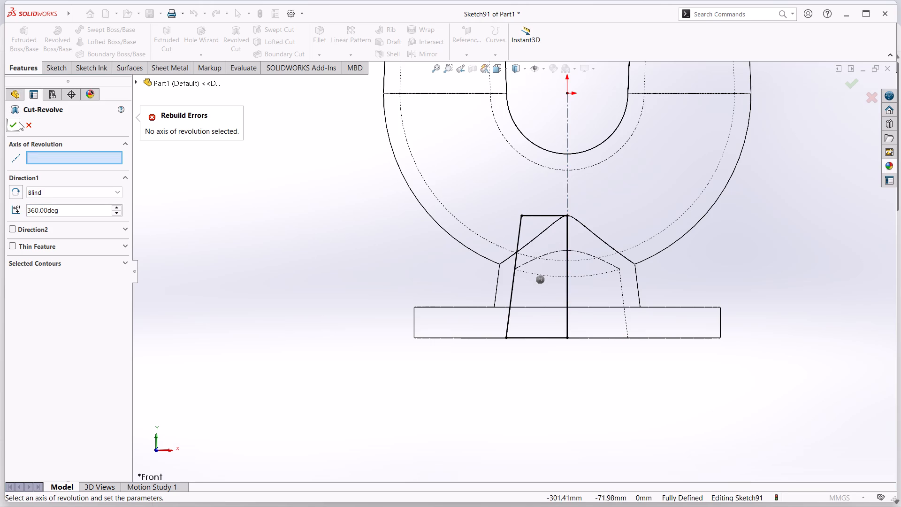
pyautogui.click(13, 125)
pyautogui.moveTo(210, 239); pyautogui.dragTo(271, 270, button='middle')
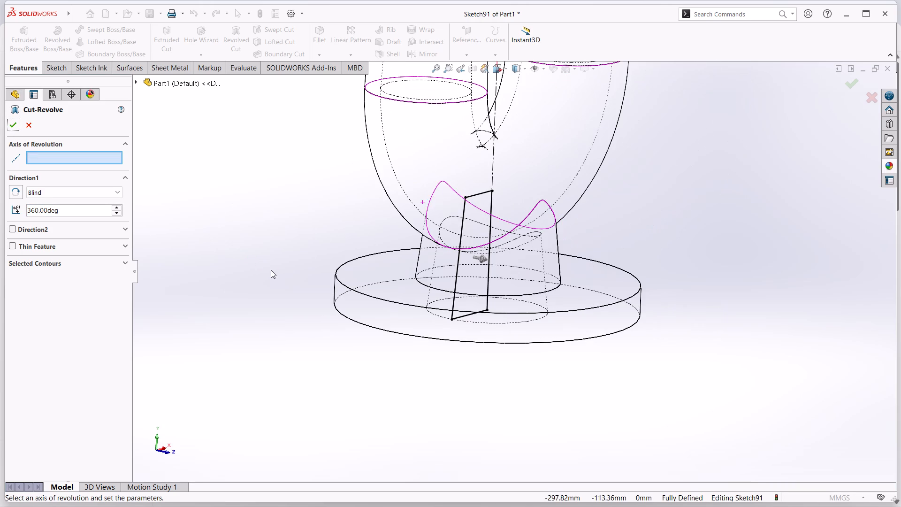
pyautogui.click(16, 126)
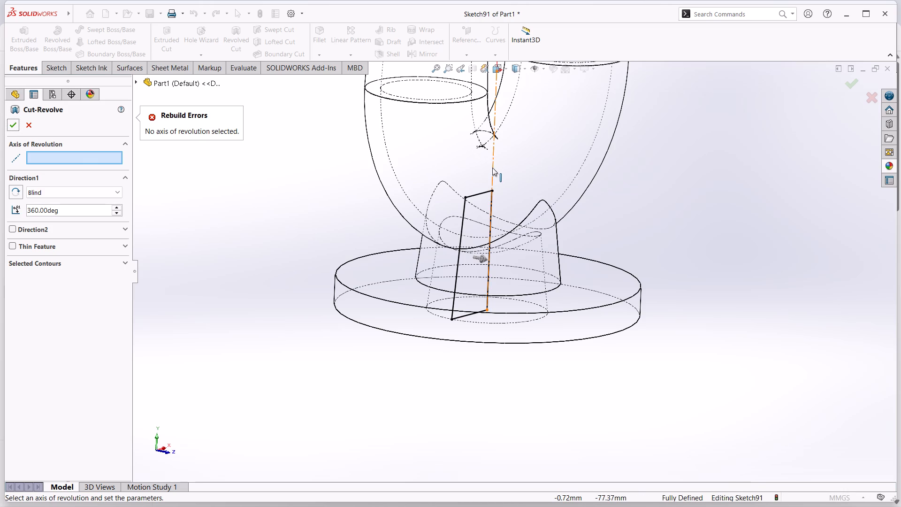
pyautogui.click(492, 168)
pyautogui.click(12, 129)
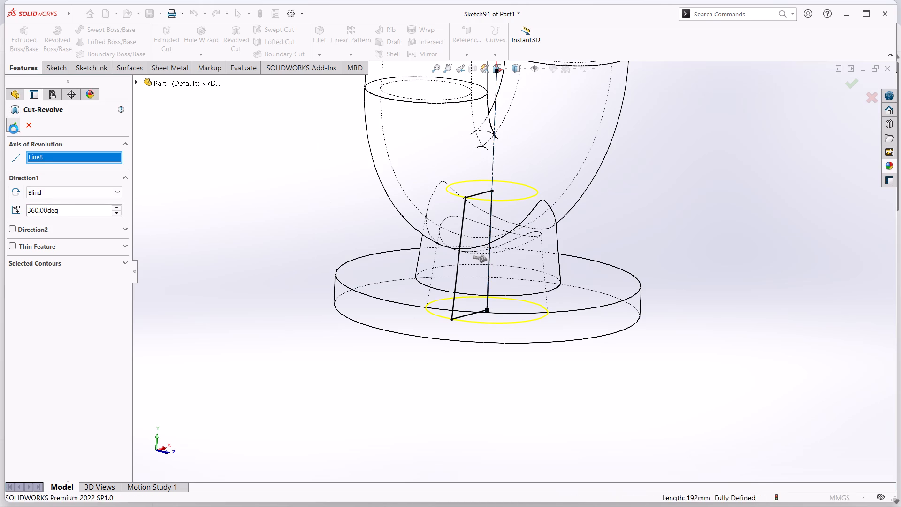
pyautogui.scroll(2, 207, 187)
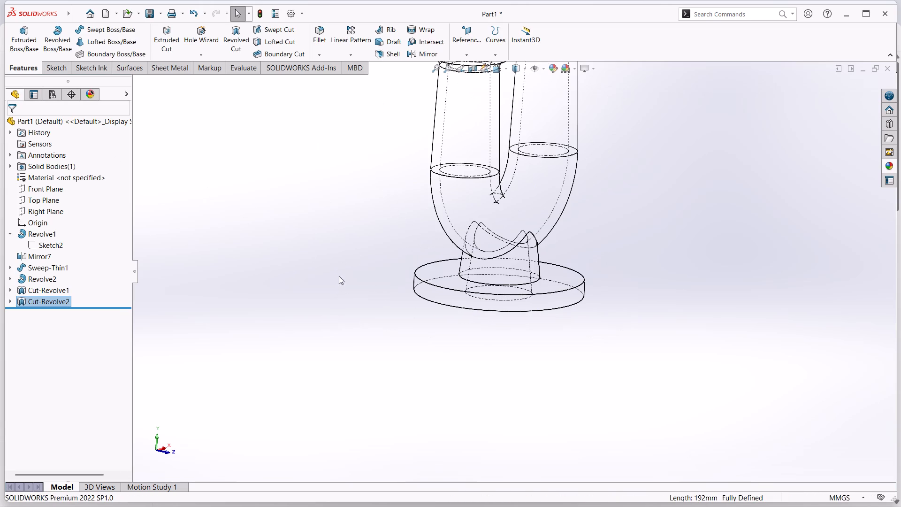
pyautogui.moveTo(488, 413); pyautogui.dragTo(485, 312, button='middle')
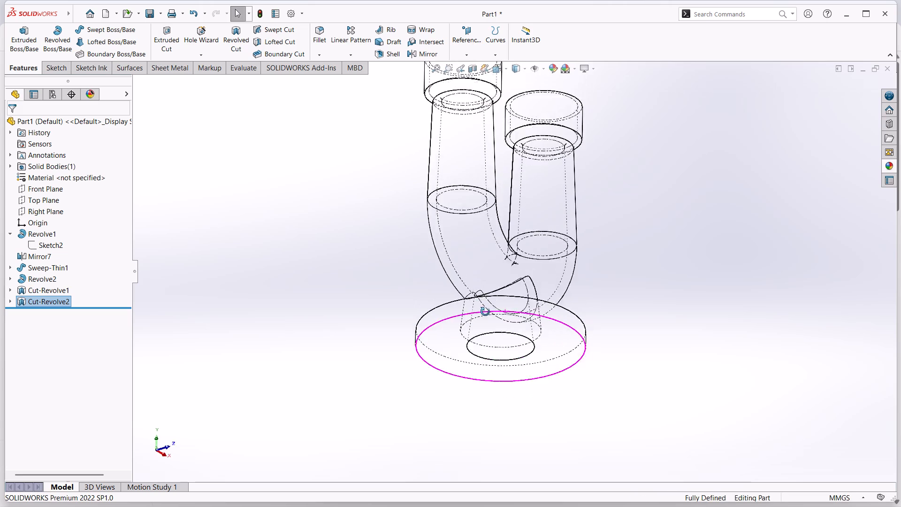
# Change the model's display style to shaded with edges.
pyautogui.moveTo(485, 312); pyautogui.dragTo(484, 371, button='middle')
pyautogui.scroll(3, 484, 373)
pyautogui.scroll(-3, 587, 260)
pyautogui.scroll(2, 574, 264)
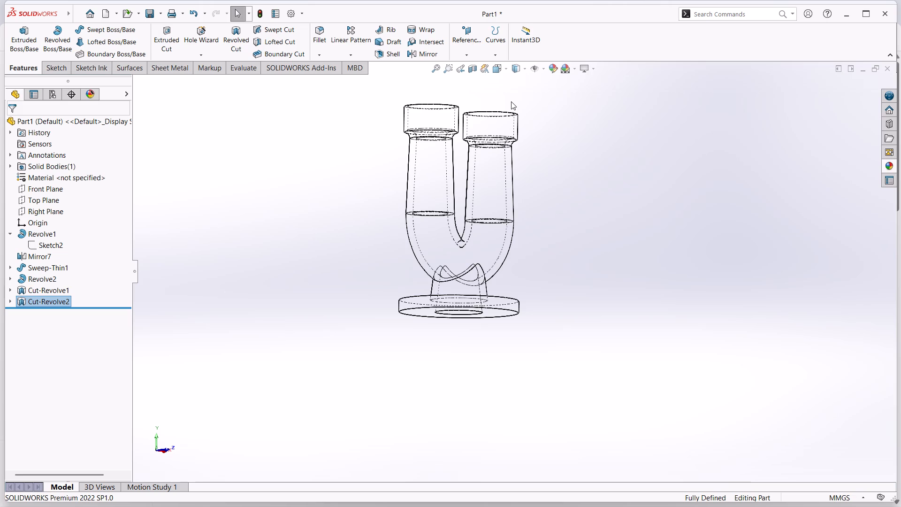
pyautogui.scroll(-1, 508, 213)
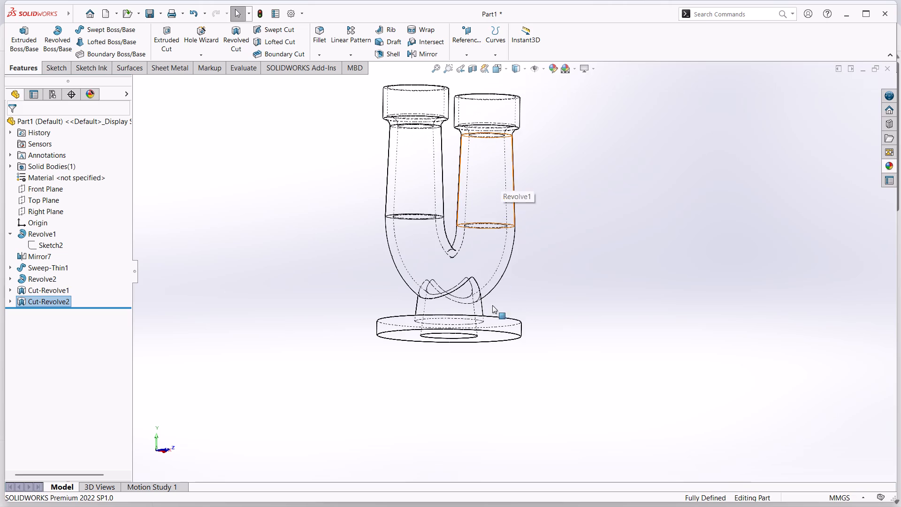
pyautogui.click(526, 71)
pyautogui.click(516, 80)
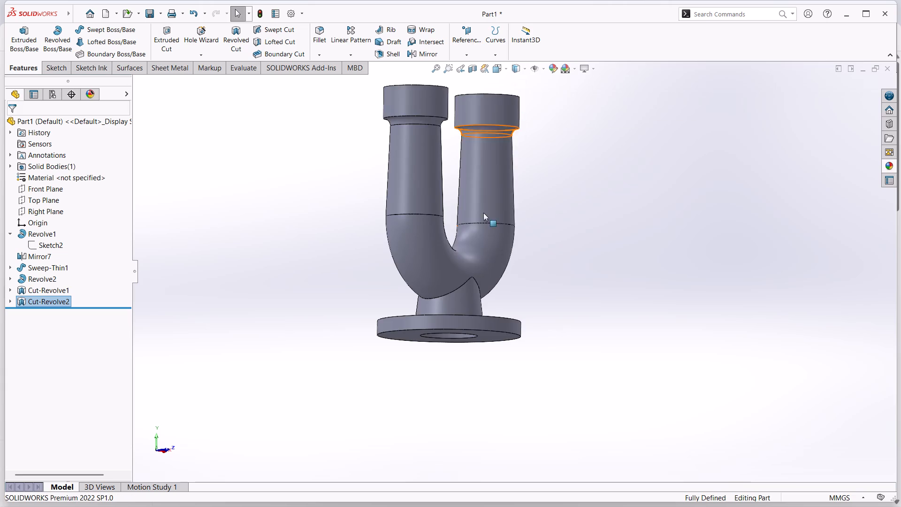
# Fillet the inner edge where the base bore opens into the U-bend with an 18 mm radius.
pyautogui.scroll(3, 441, 358)
pyautogui.scroll(-7, 448, 353)
pyautogui.scroll(7, 546, 230)
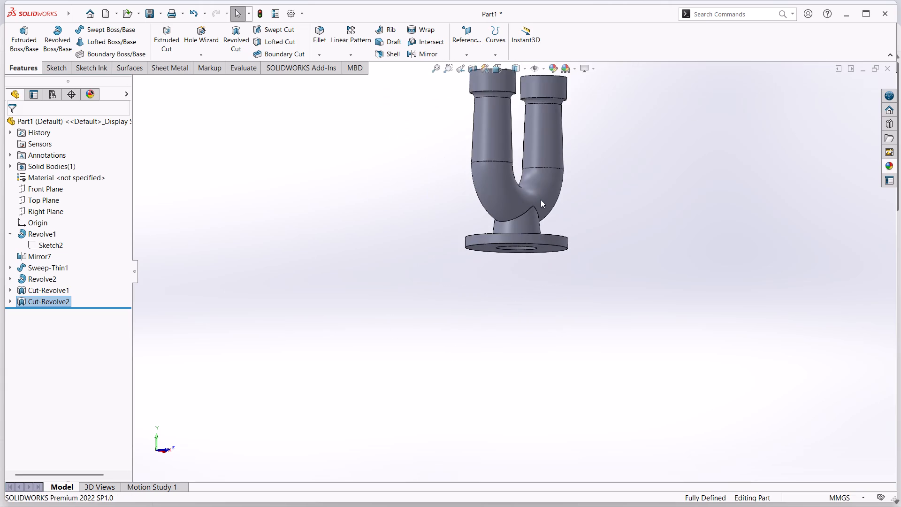
pyautogui.scroll(-4, 541, 200)
pyautogui.moveTo(576, 275); pyautogui.dragTo(535, 132, button='middle')
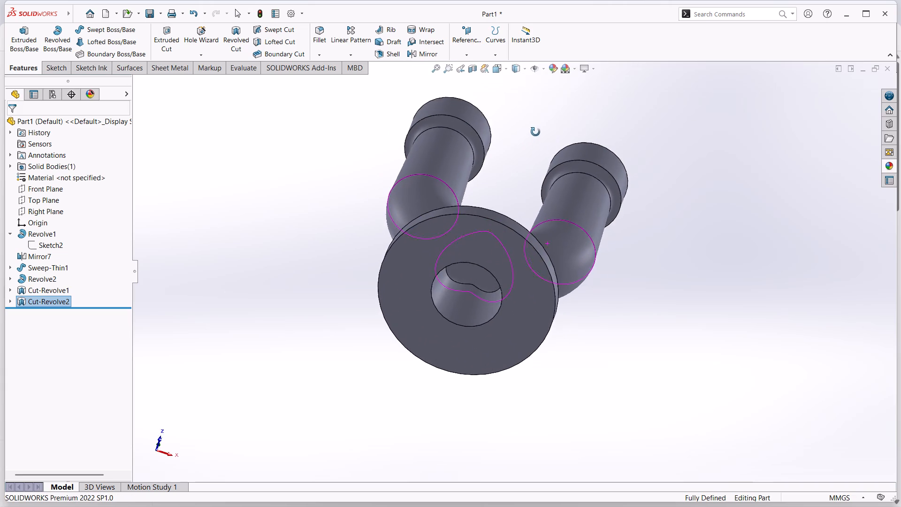
pyautogui.moveTo(535, 132); pyautogui.dragTo(534, 149, button='middle')
pyautogui.click(314, 28)
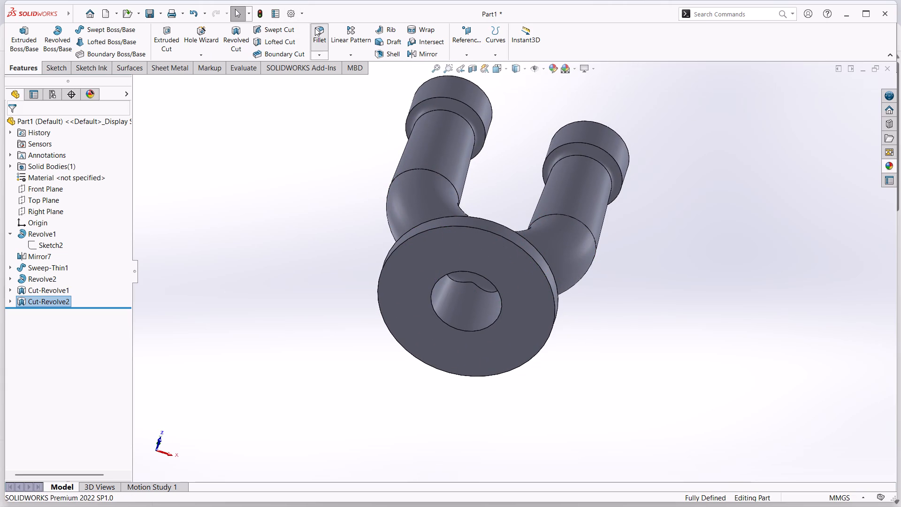
pyautogui.click(460, 282)
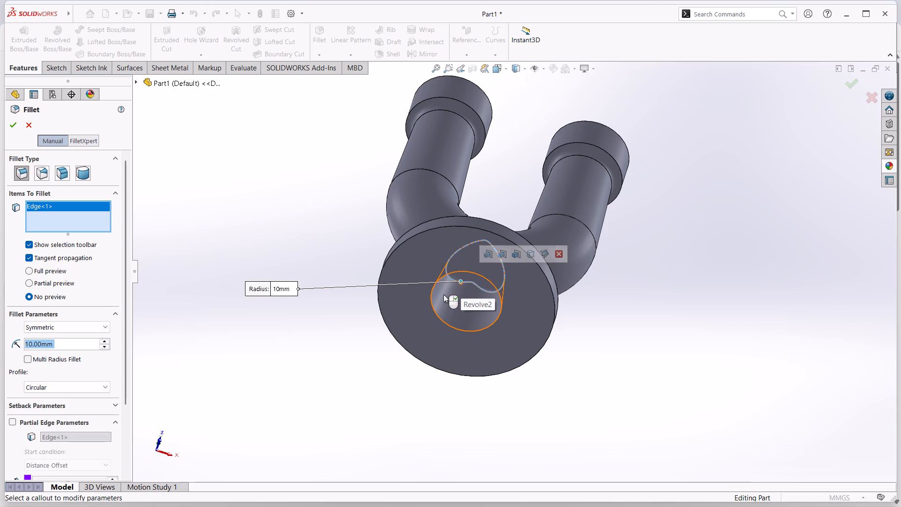
pyautogui.write('18')
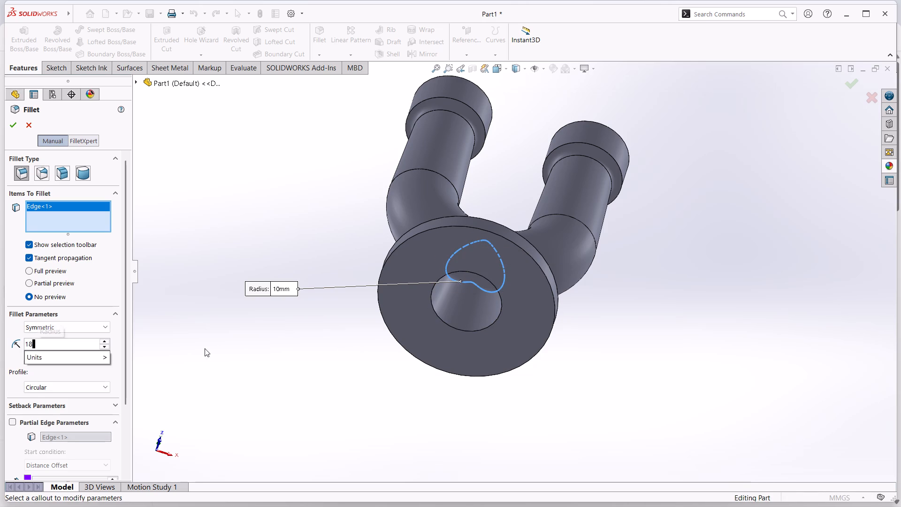
pyautogui.click(14, 130)
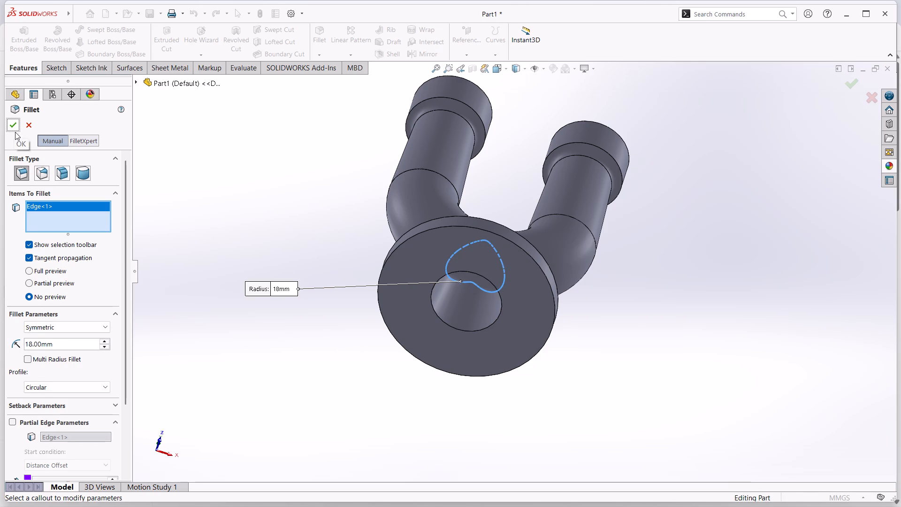
pyautogui.click(14, 121)
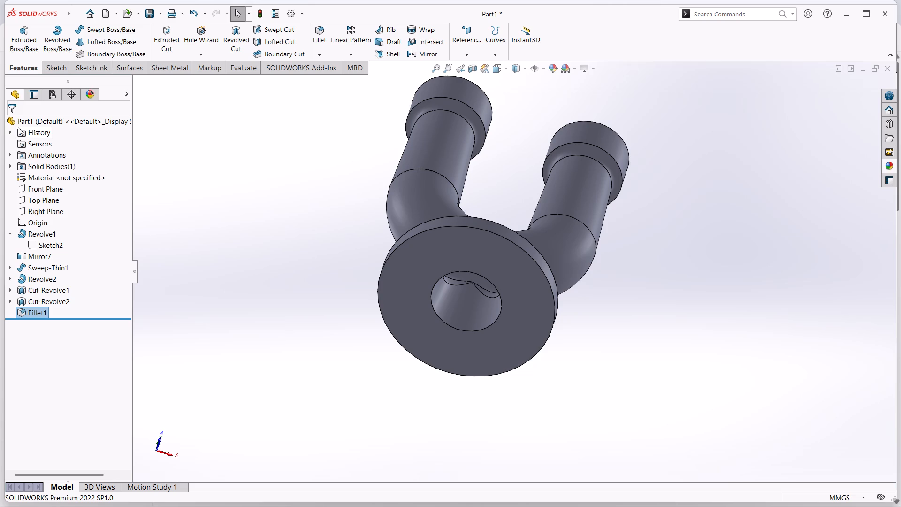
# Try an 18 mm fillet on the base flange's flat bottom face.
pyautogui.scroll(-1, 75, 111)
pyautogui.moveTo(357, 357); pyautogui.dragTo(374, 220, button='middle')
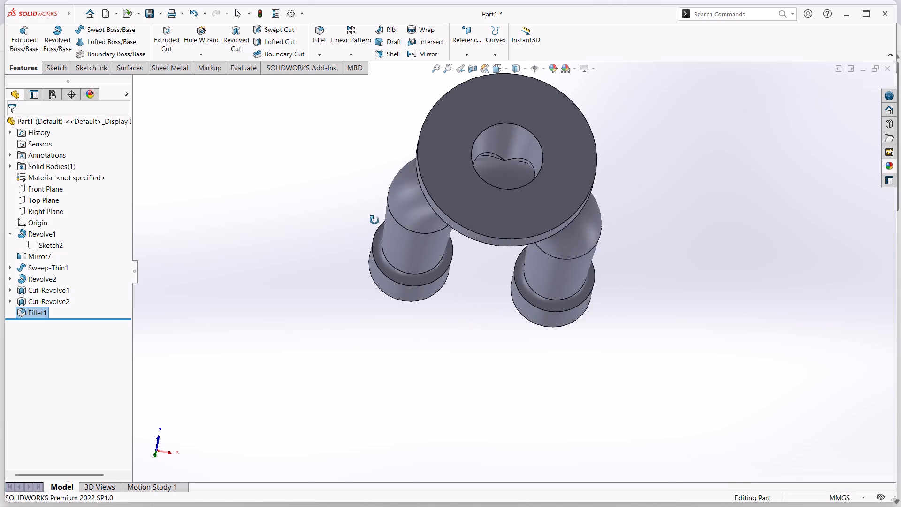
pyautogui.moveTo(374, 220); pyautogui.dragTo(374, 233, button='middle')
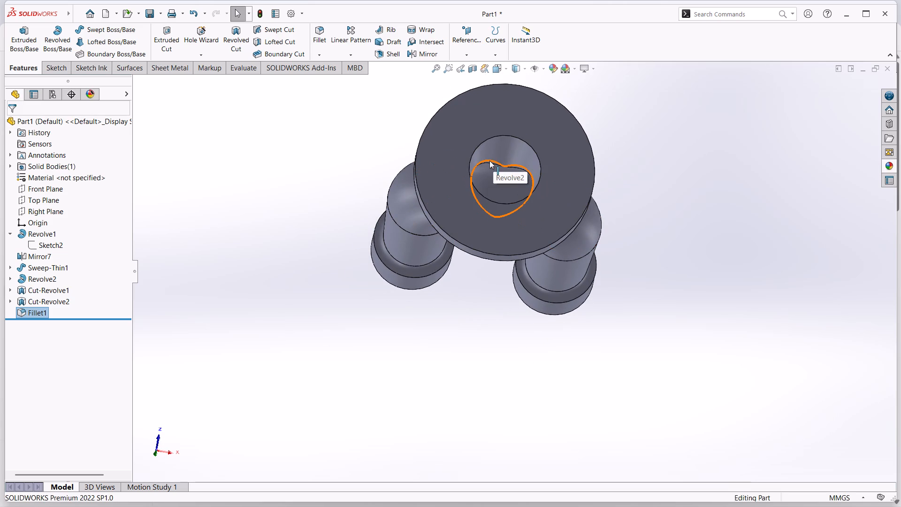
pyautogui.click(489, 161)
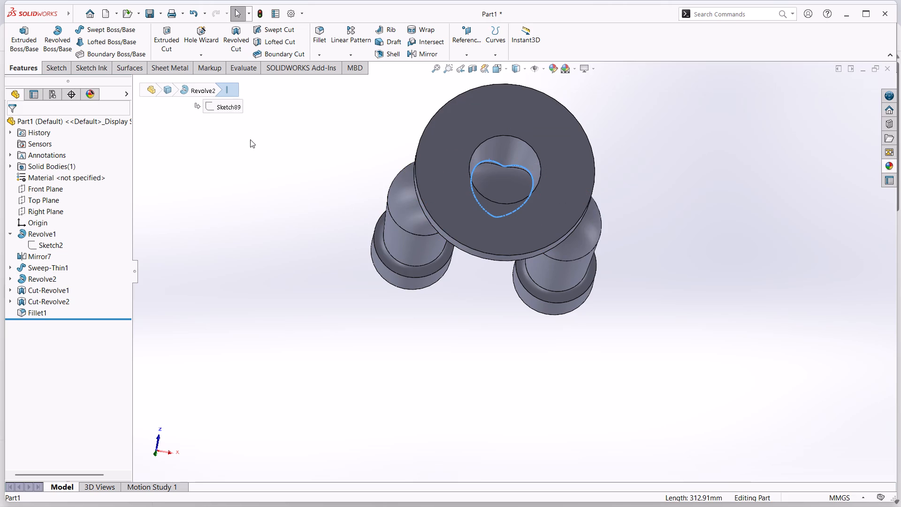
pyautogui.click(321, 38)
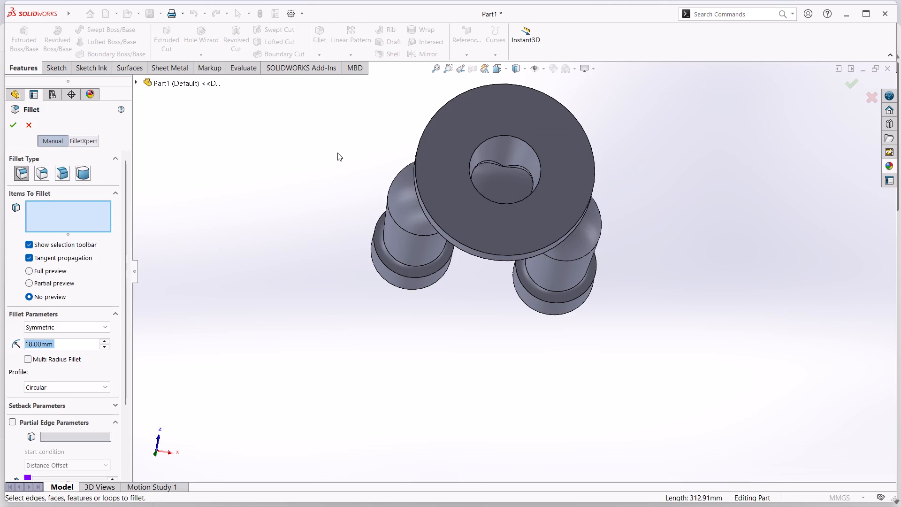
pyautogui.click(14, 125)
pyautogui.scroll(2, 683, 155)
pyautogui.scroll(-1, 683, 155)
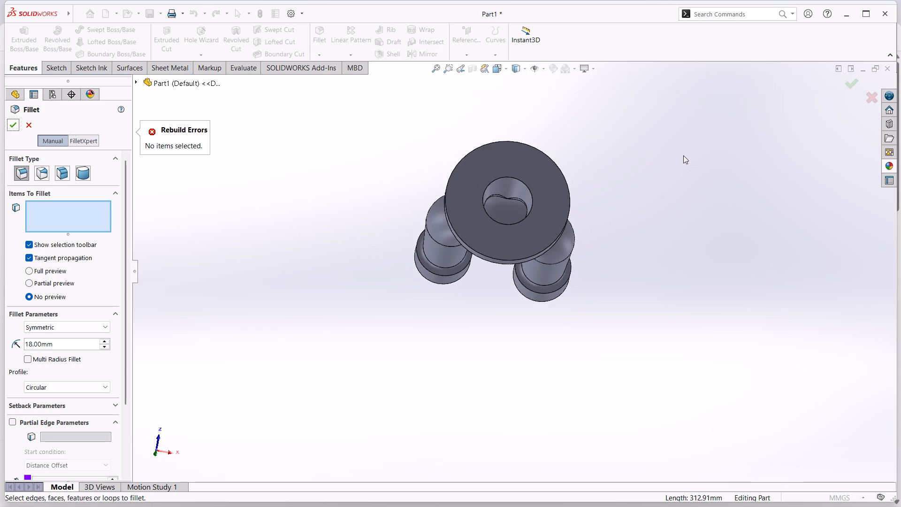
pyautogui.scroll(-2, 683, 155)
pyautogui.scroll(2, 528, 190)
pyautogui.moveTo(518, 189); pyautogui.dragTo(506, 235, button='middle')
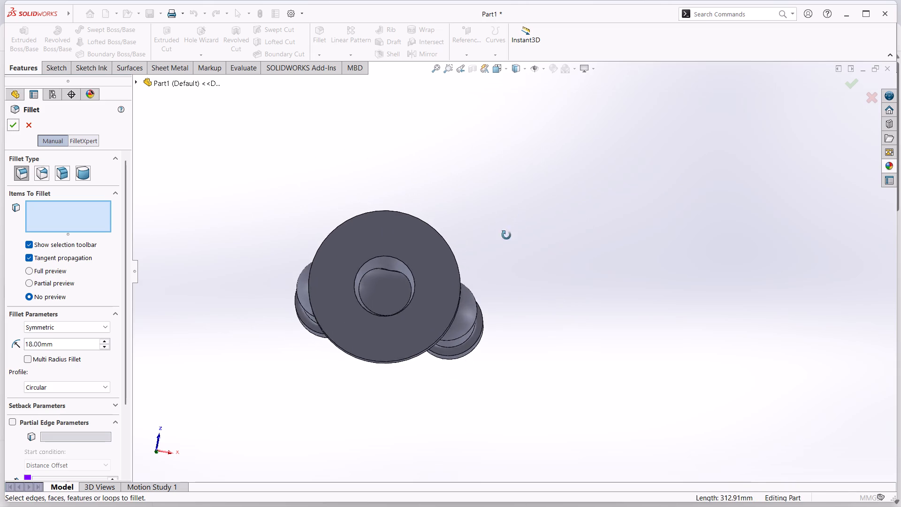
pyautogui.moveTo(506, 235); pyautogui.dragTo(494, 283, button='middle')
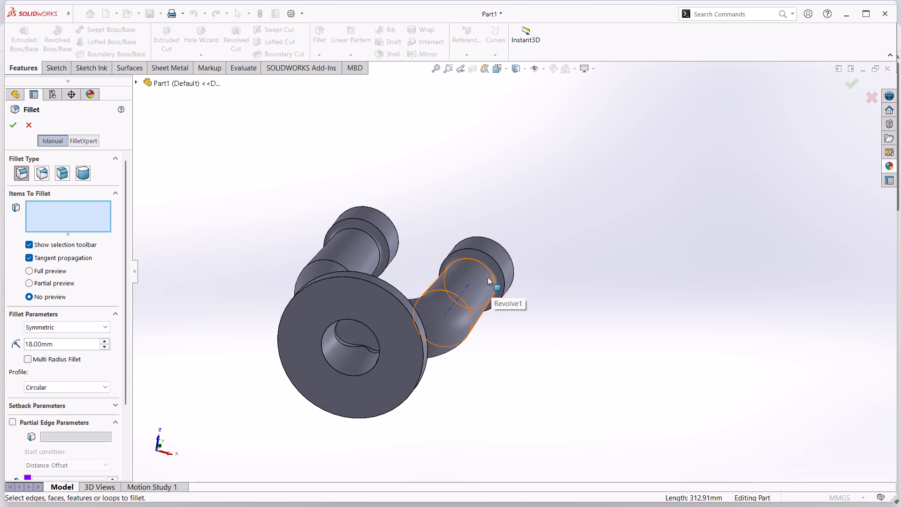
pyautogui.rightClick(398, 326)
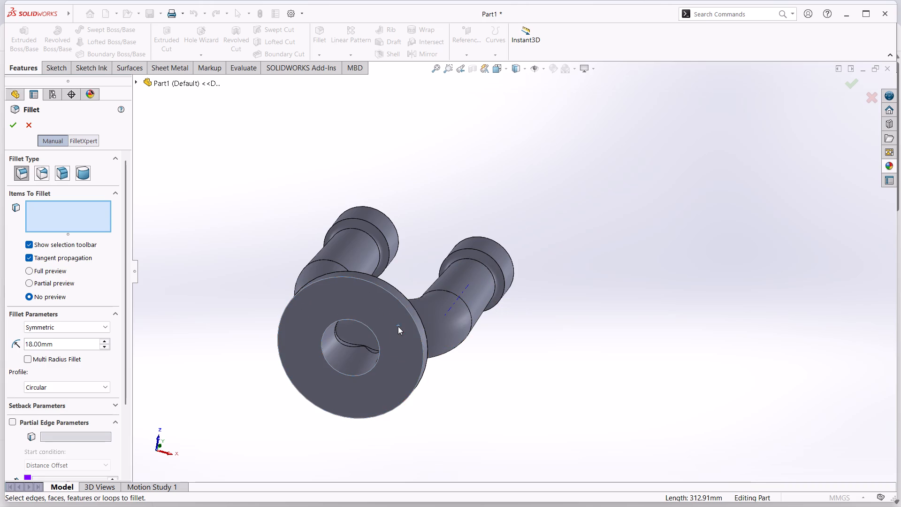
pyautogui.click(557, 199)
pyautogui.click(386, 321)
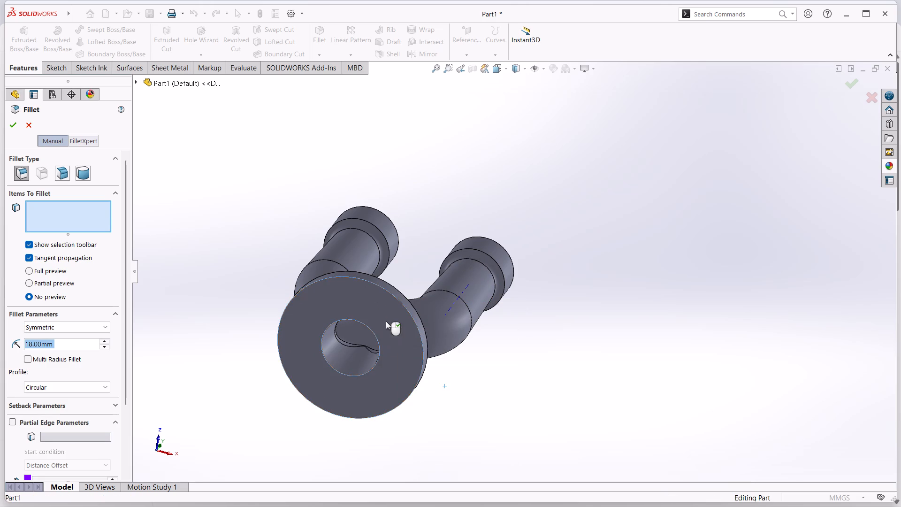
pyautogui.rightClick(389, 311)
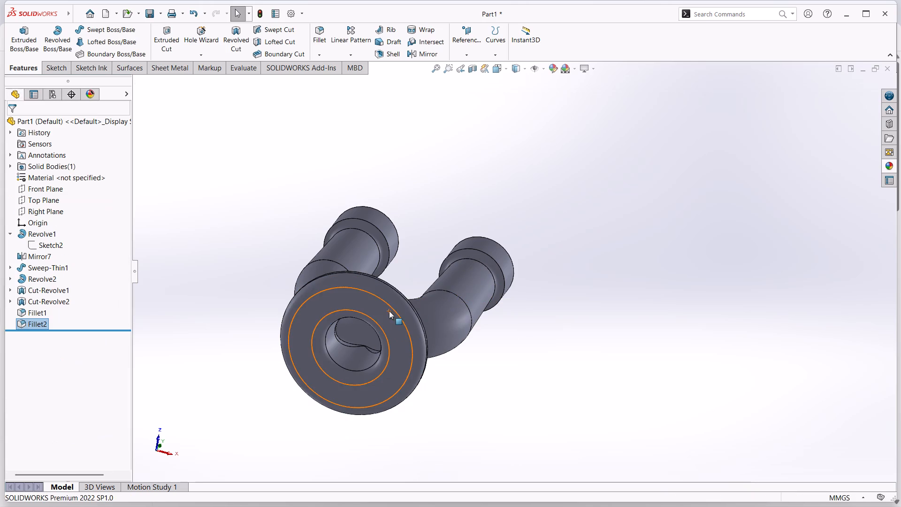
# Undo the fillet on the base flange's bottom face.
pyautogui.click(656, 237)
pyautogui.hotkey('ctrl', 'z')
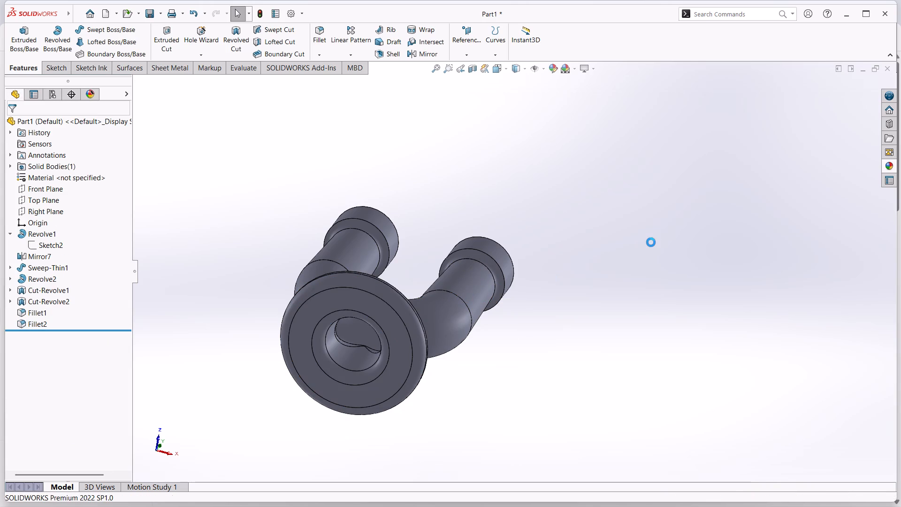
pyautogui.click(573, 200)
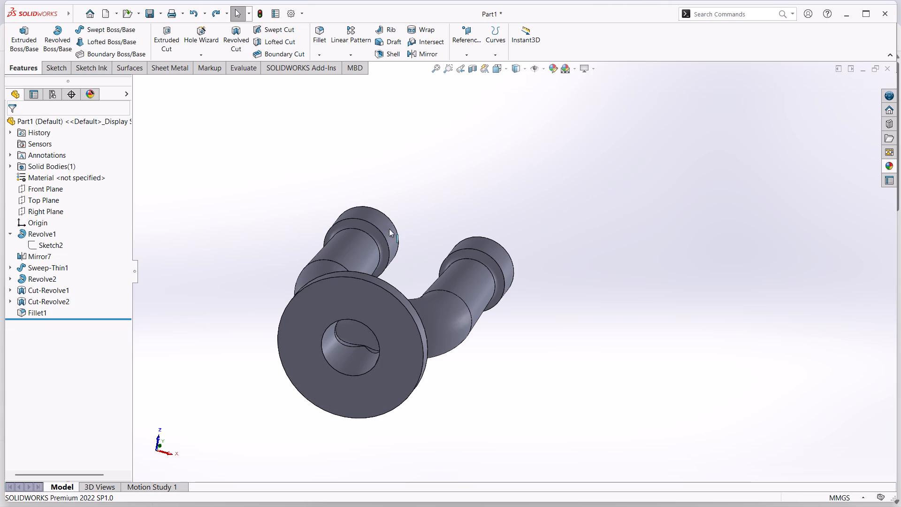
# Select the base flange's bottom face and orient the view square to it.
pyautogui.click(371, 300)
pyautogui.click(412, 269)
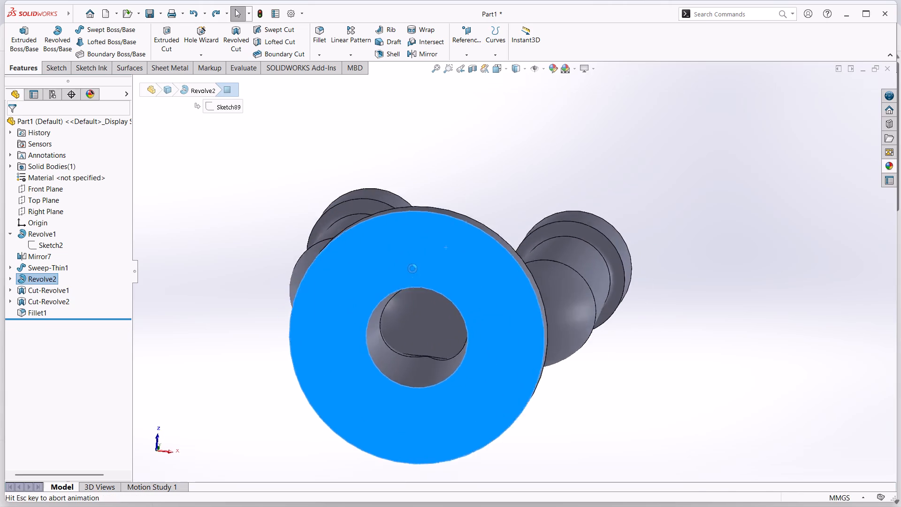
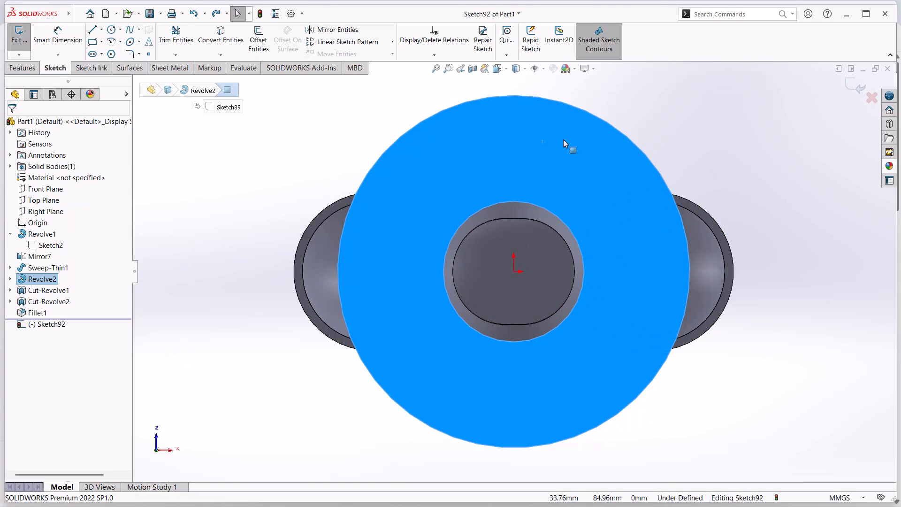
# Sketch a circle of about 7.8 mm radius on the base flange's bottom face, centred about 93 mm directly above the origin.
pyautogui.click(113, 31)
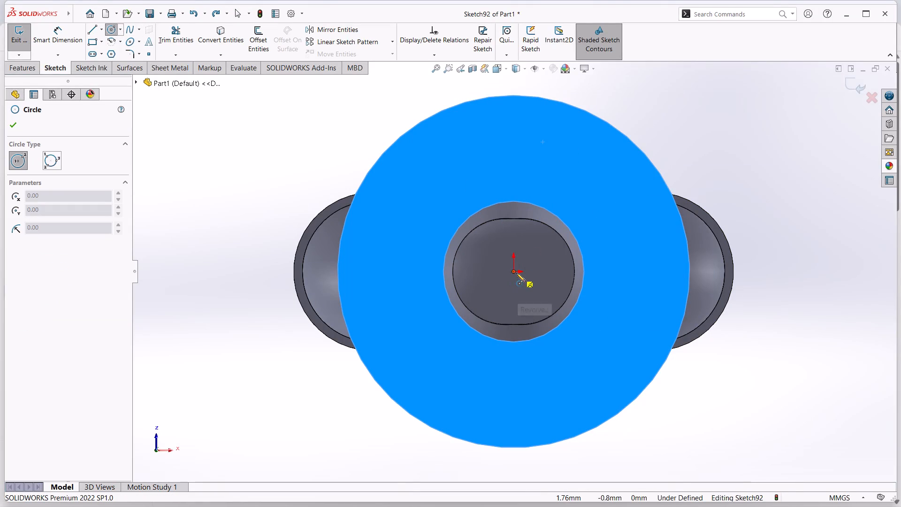
pyautogui.click(514, 136)
pyautogui.click(519, 146)
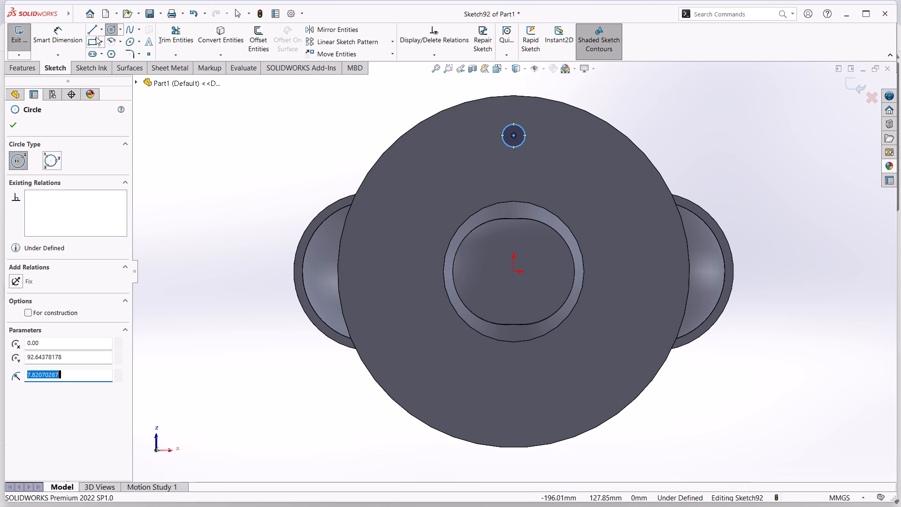
# Dimension the circle's diameter as 20 mm.
pyautogui.click(79, 35)
pyautogui.click(525, 131)
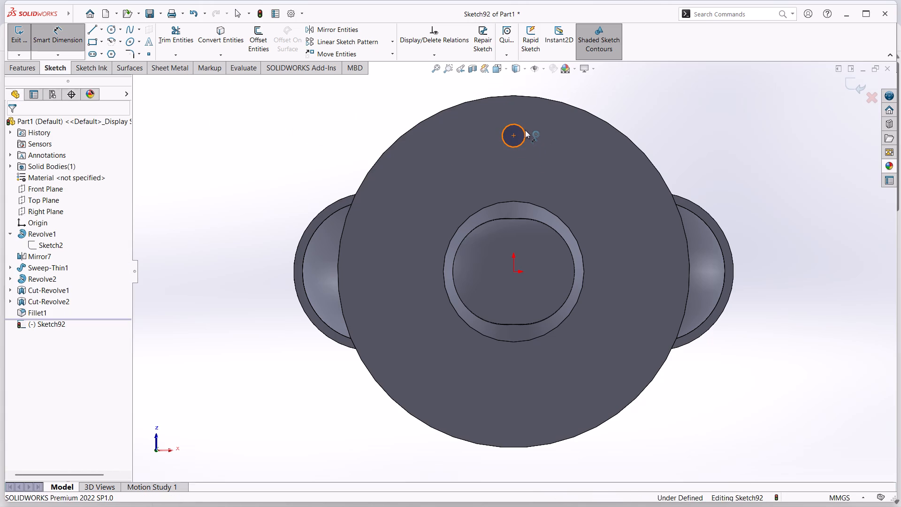
pyautogui.click(616, 95)
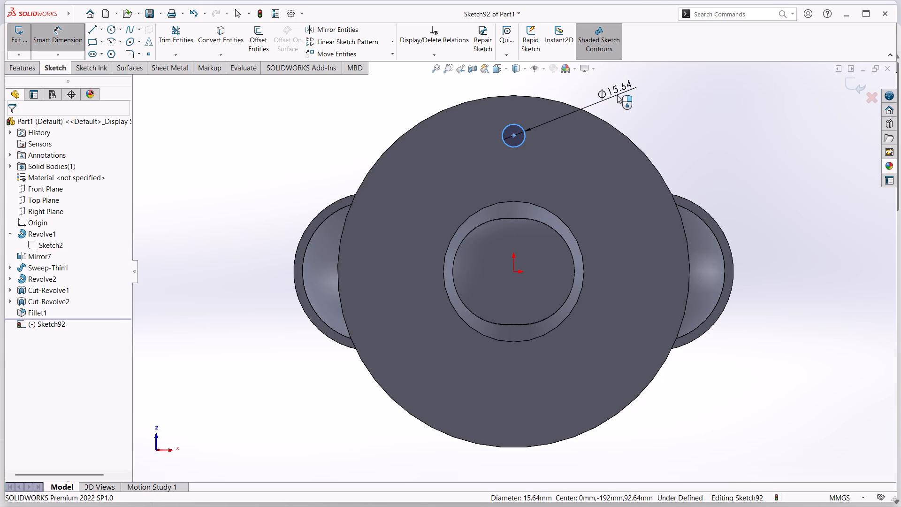
pyautogui.write('20')
pyautogui.press('Return')
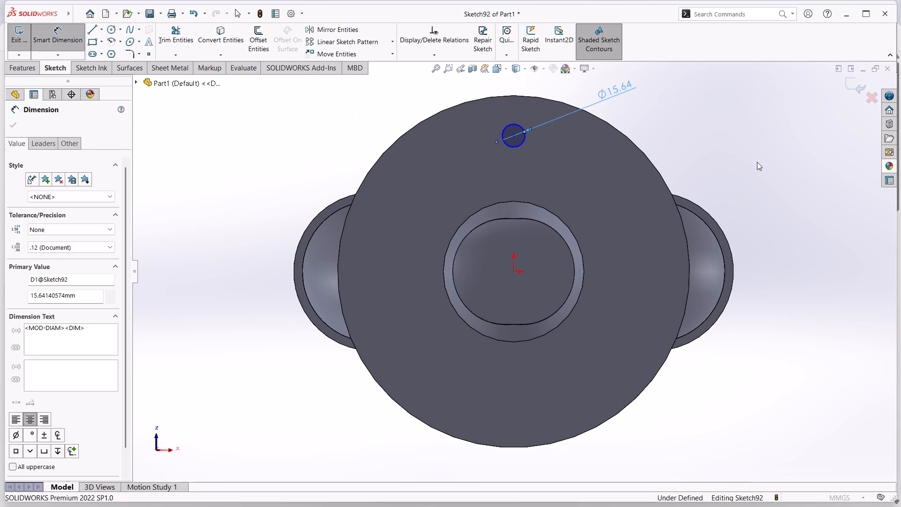
pyautogui.press('Escape')
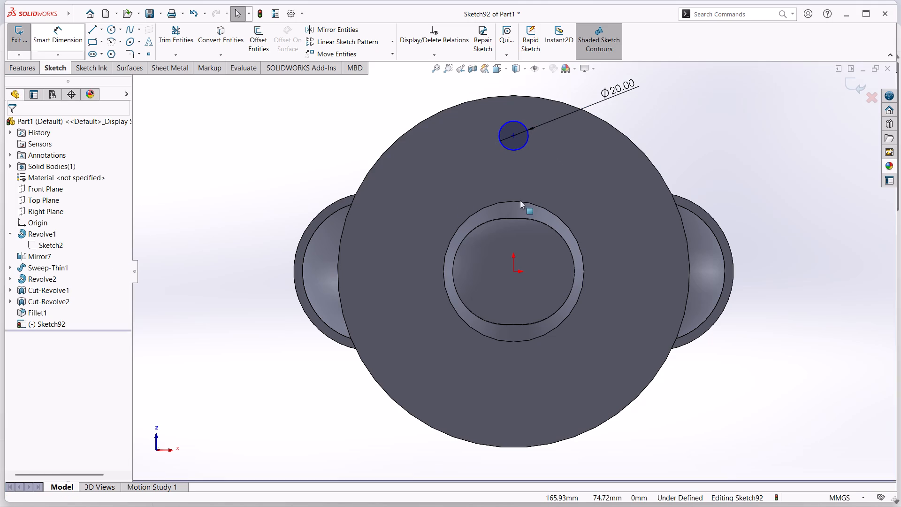
# Dimension the vertical distance from the origin to the circle's centre as 100 mm.
pyautogui.click(513, 135)
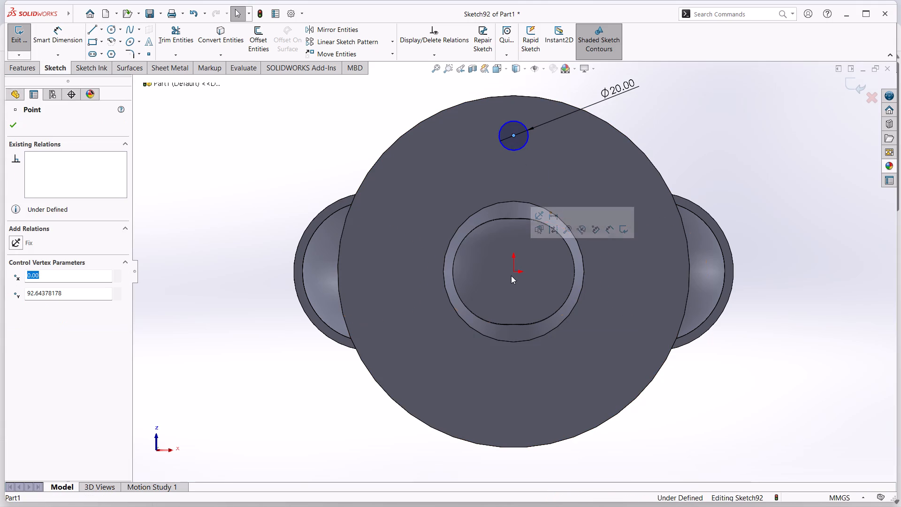
pyautogui.click(513, 271)
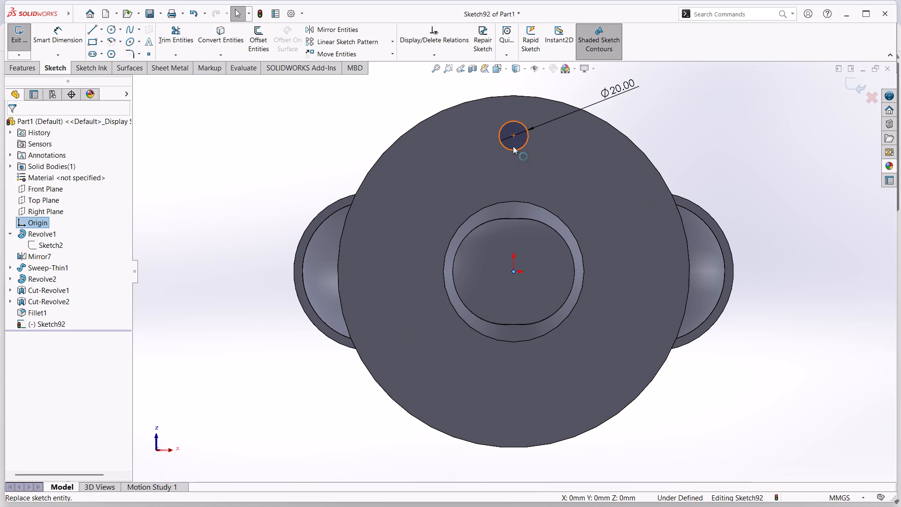
pyautogui.click(60, 34)
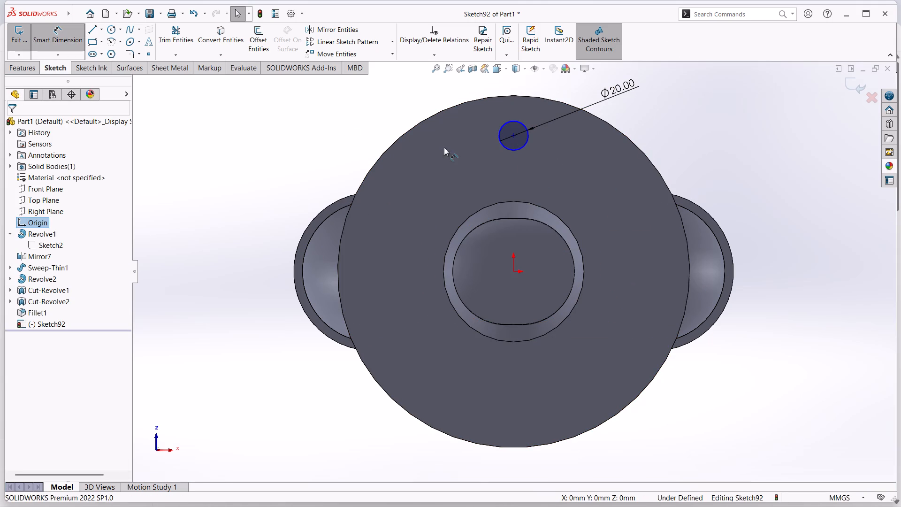
pyautogui.click(513, 136)
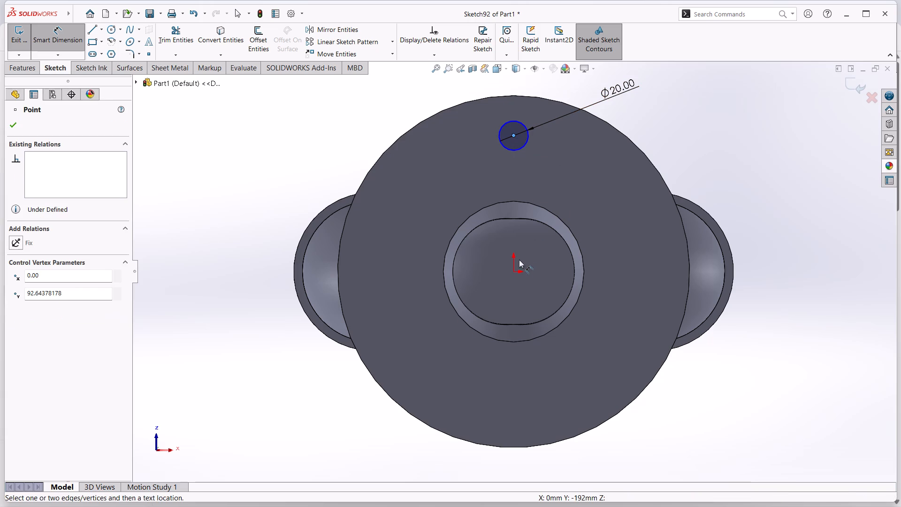
pyautogui.click(512, 274)
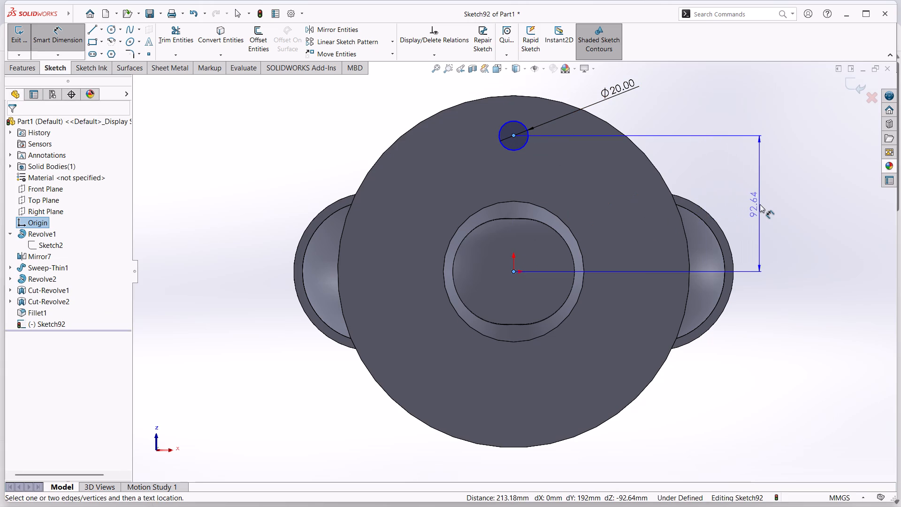
pyautogui.click(771, 207)
pyautogui.write('100')
pyautogui.press('Return')
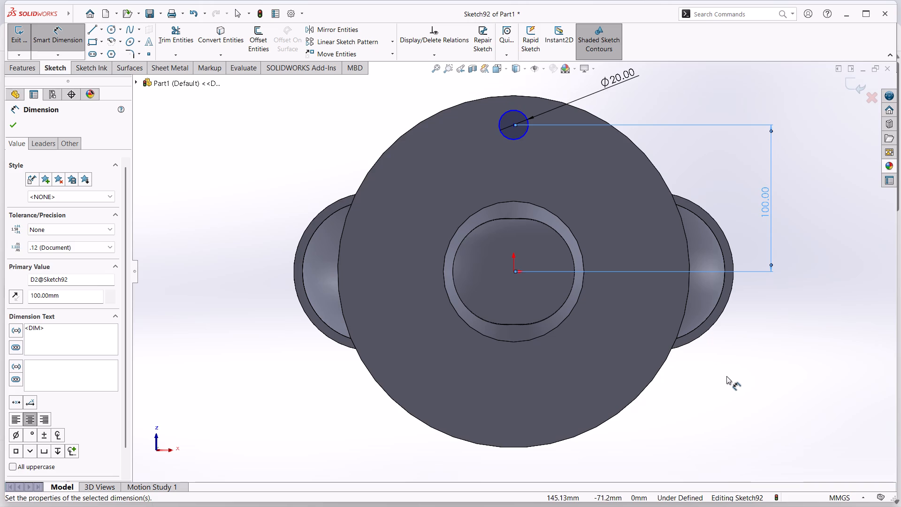
pyautogui.click(816, 325)
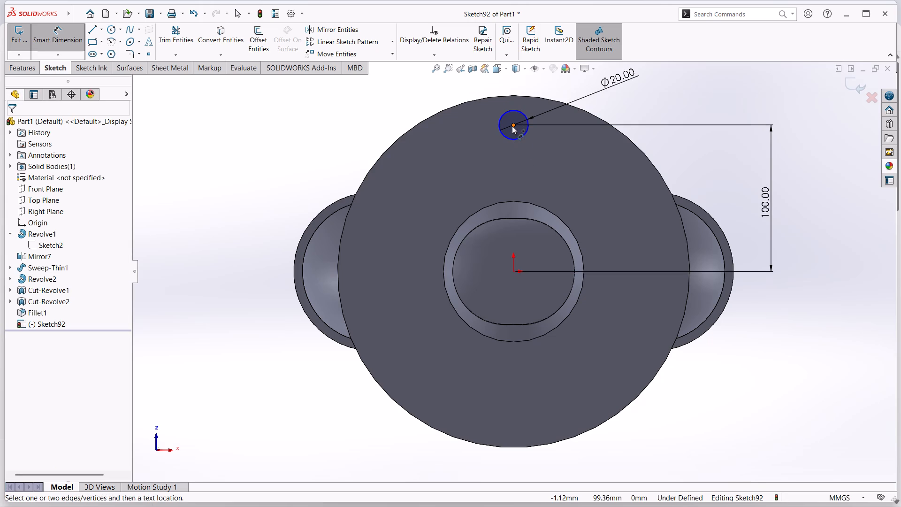
# Add a vertical relation between the circle's centre and the origin.
pyautogui.click(62, 42)
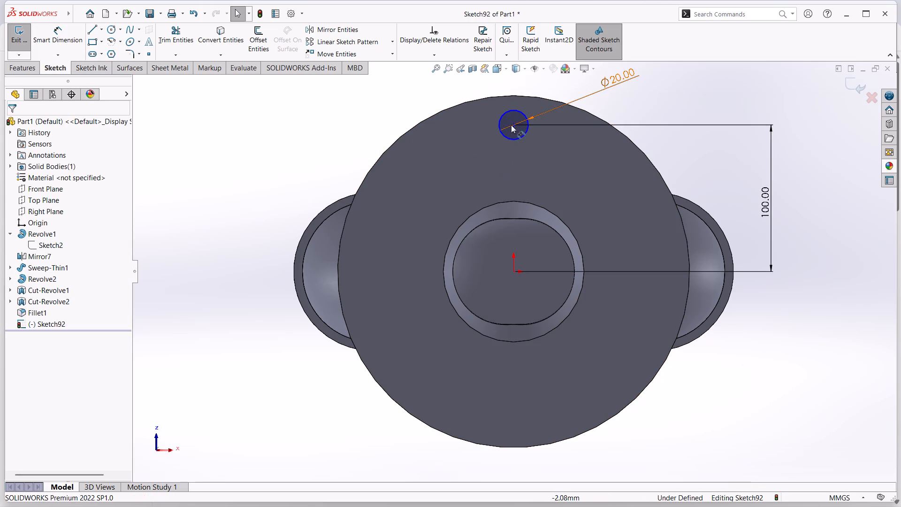
pyautogui.click(513, 125)
pyautogui.keyDown('ctrl'); pyautogui.click(513, 270); pyautogui.keyUp('ctrl')
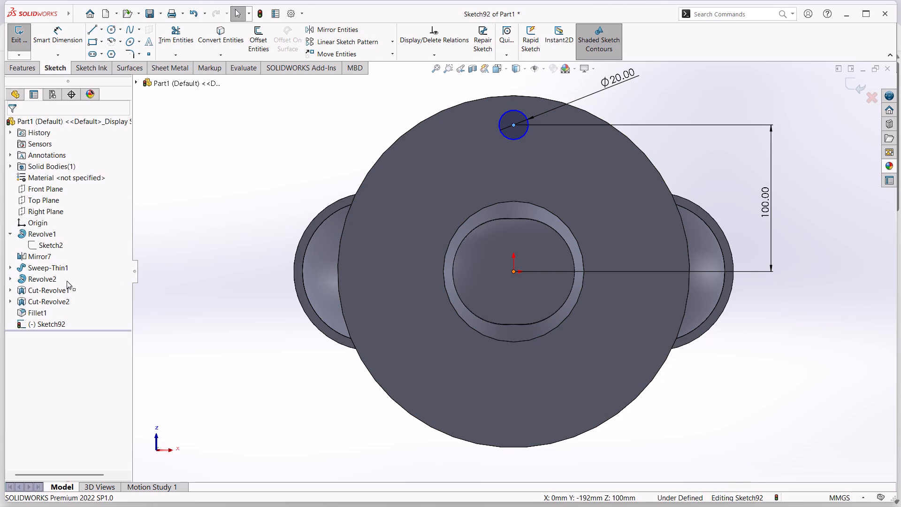
pyautogui.click(15, 301)
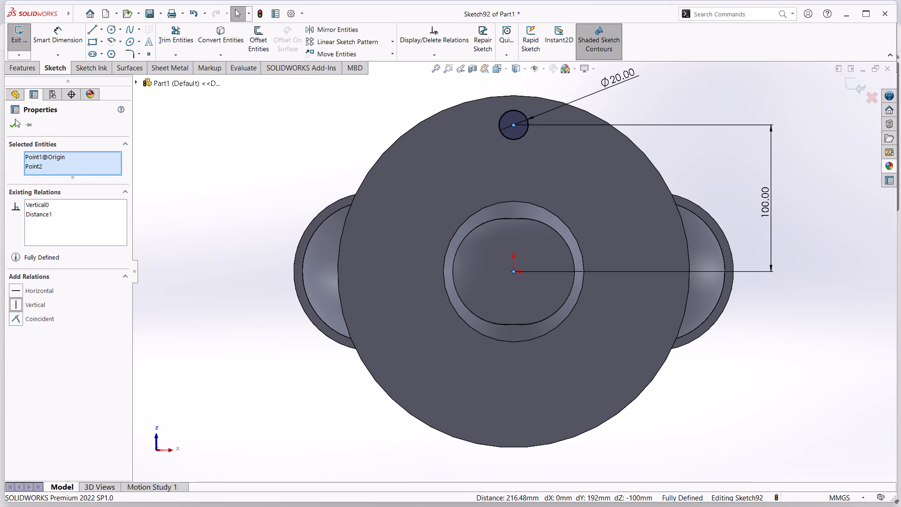
pyautogui.click(13, 125)
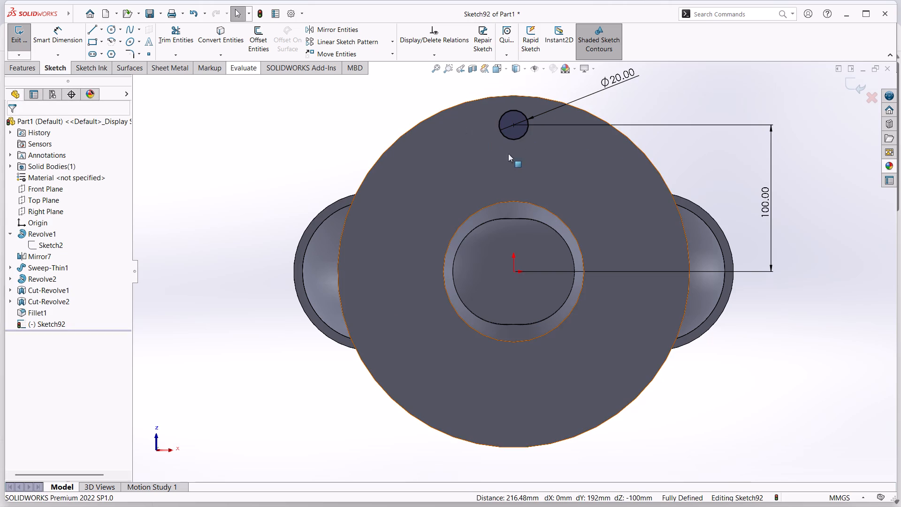
# Create a circular sketch pattern of the 20 mm circle about the origin with 6 equally spaced instances over 360 degrees.
pyautogui.click(511, 140)
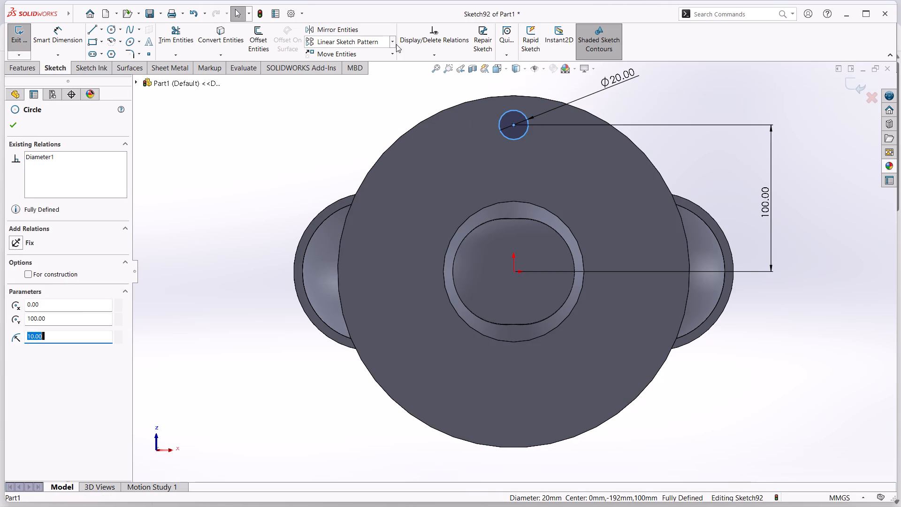
pyautogui.click(392, 42)
pyautogui.click(385, 65)
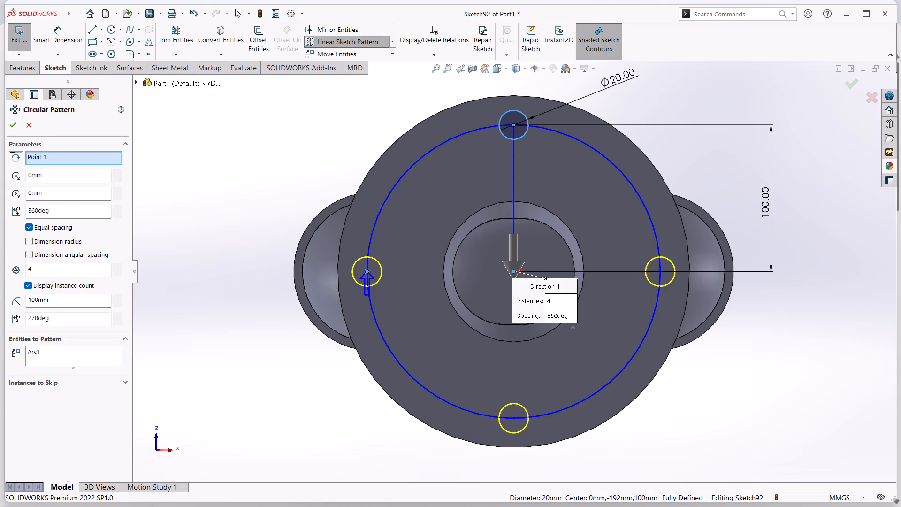
pyautogui.moveTo(42, 268); pyautogui.dragTo(0, 265)
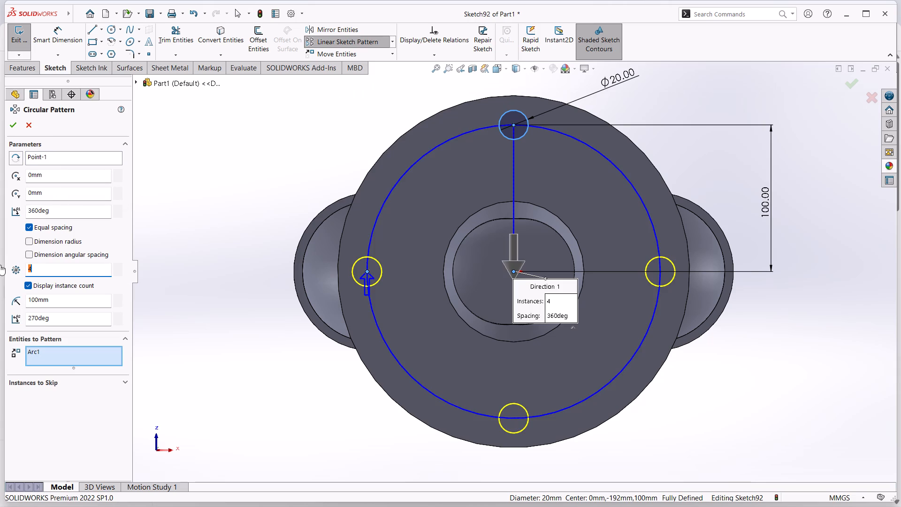
pyautogui.press('6')
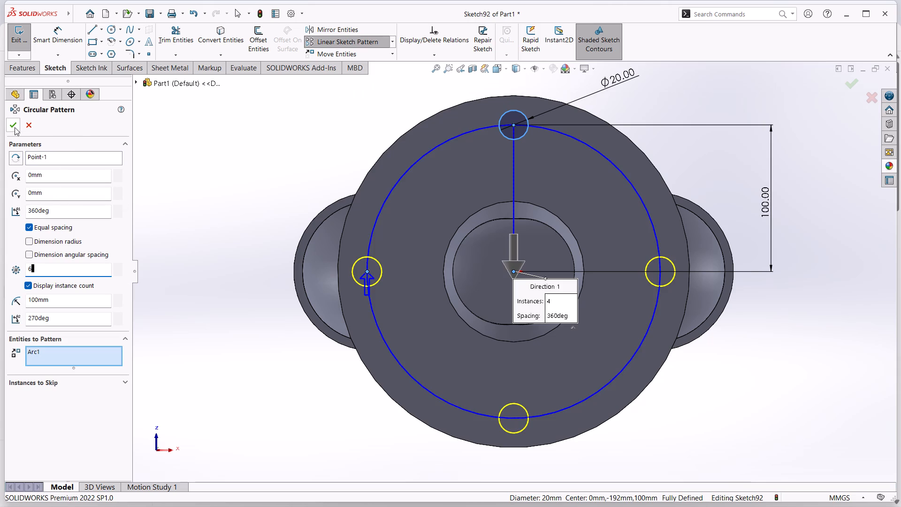
pyautogui.click(14, 127)
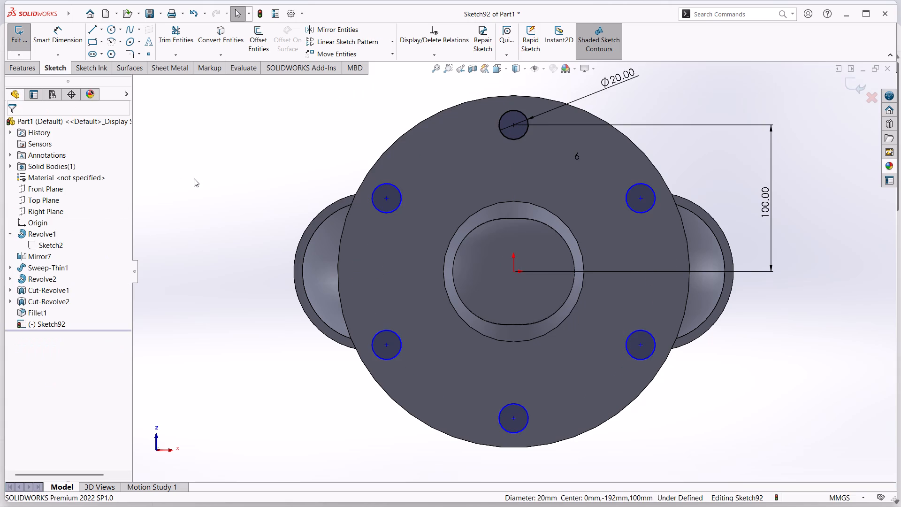
pyautogui.click(194, 179)
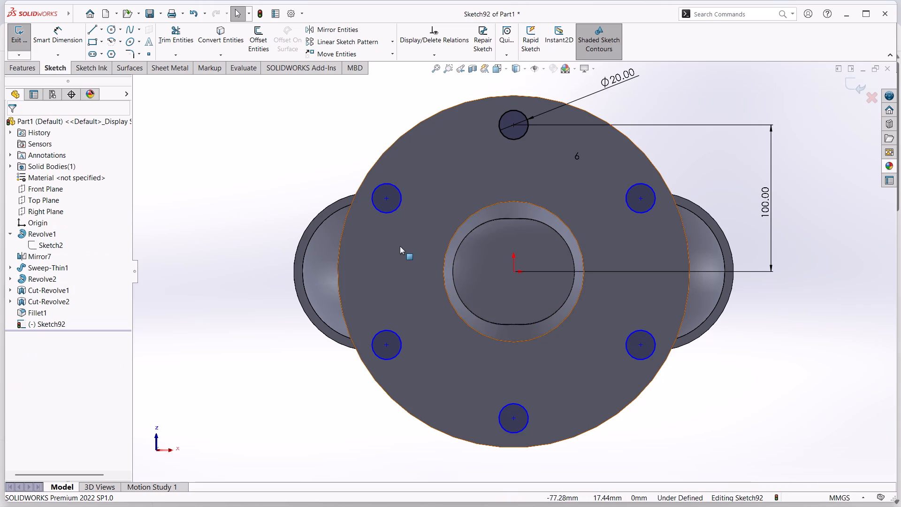
pyautogui.click(191, 230)
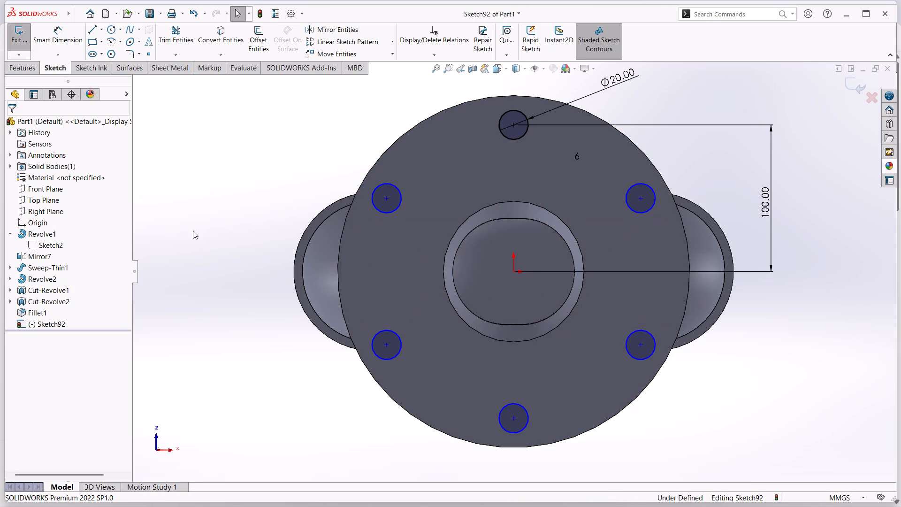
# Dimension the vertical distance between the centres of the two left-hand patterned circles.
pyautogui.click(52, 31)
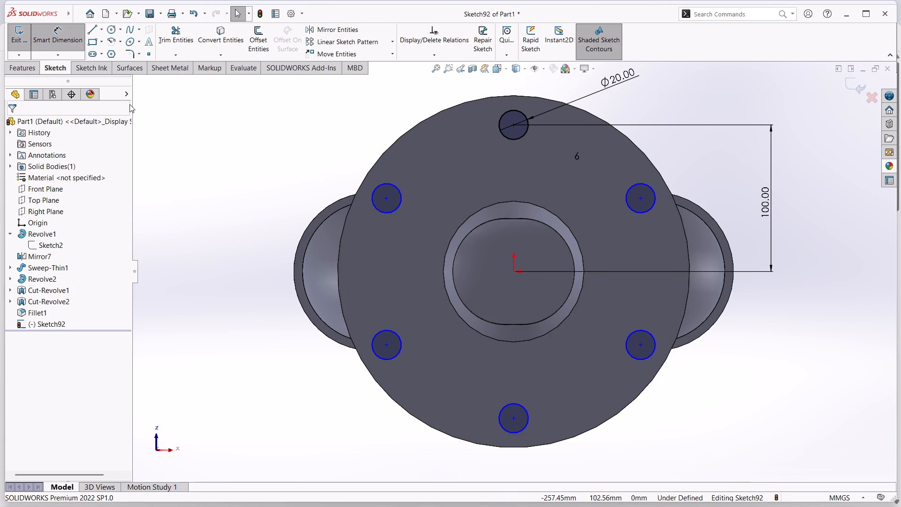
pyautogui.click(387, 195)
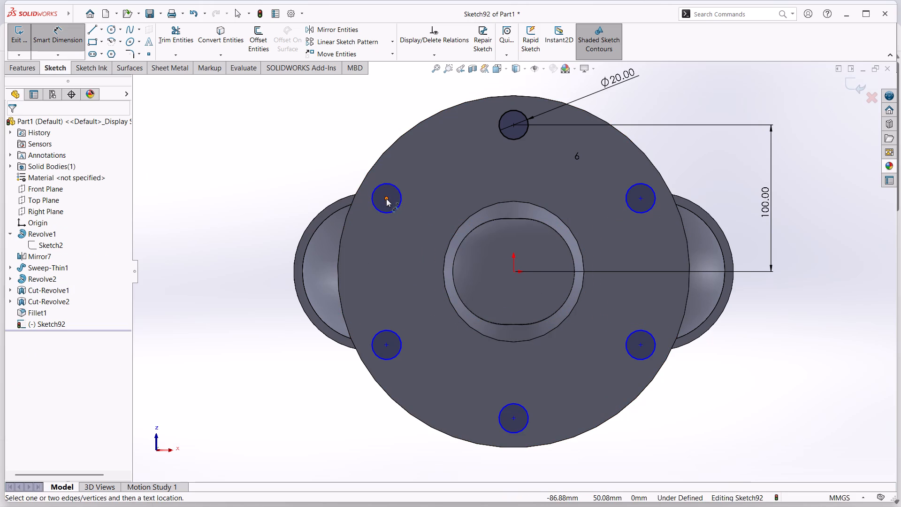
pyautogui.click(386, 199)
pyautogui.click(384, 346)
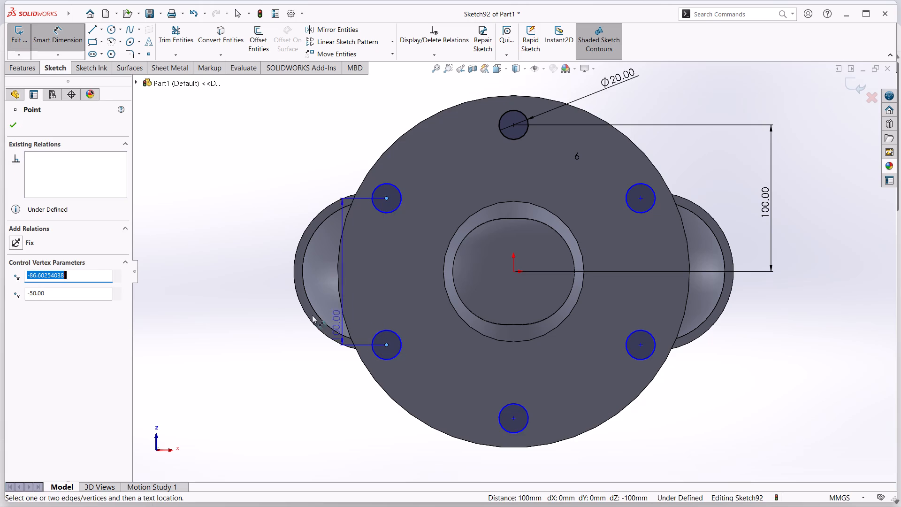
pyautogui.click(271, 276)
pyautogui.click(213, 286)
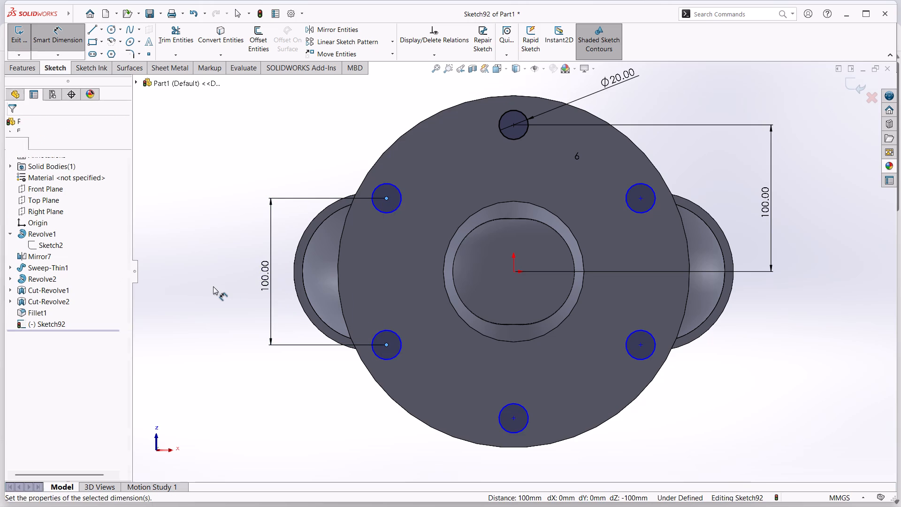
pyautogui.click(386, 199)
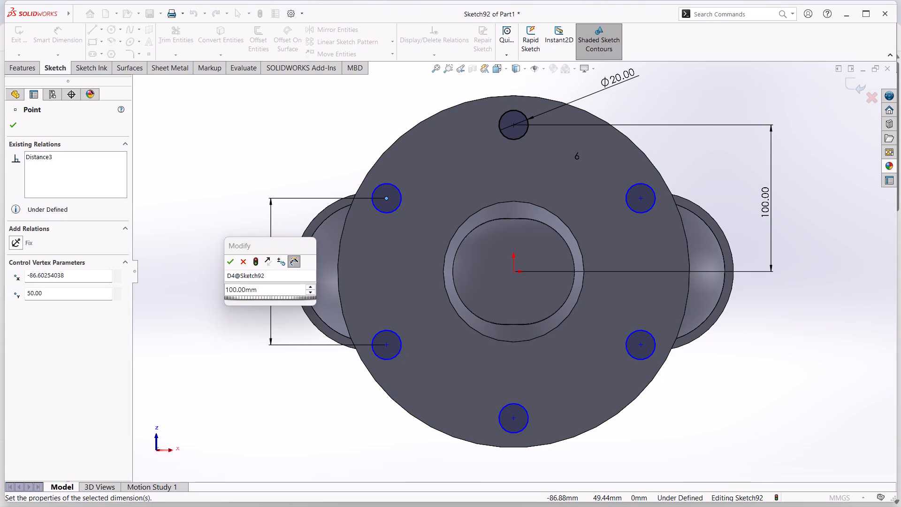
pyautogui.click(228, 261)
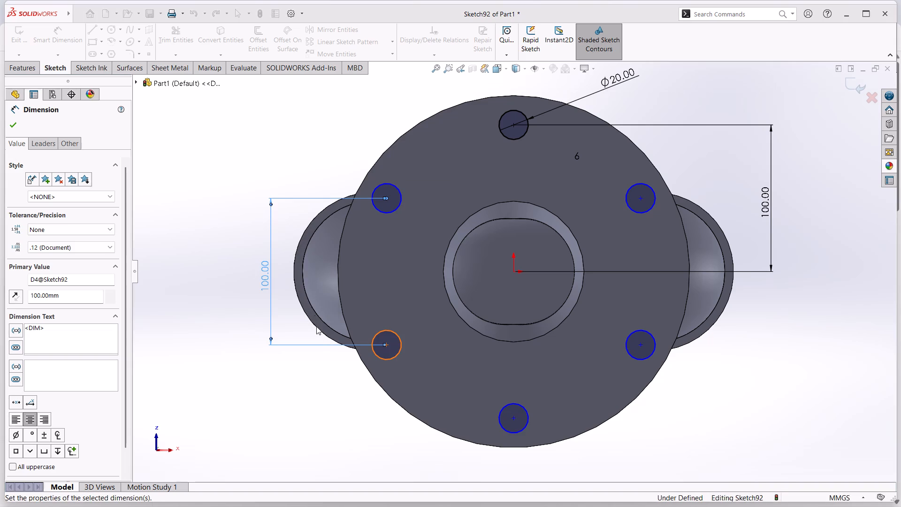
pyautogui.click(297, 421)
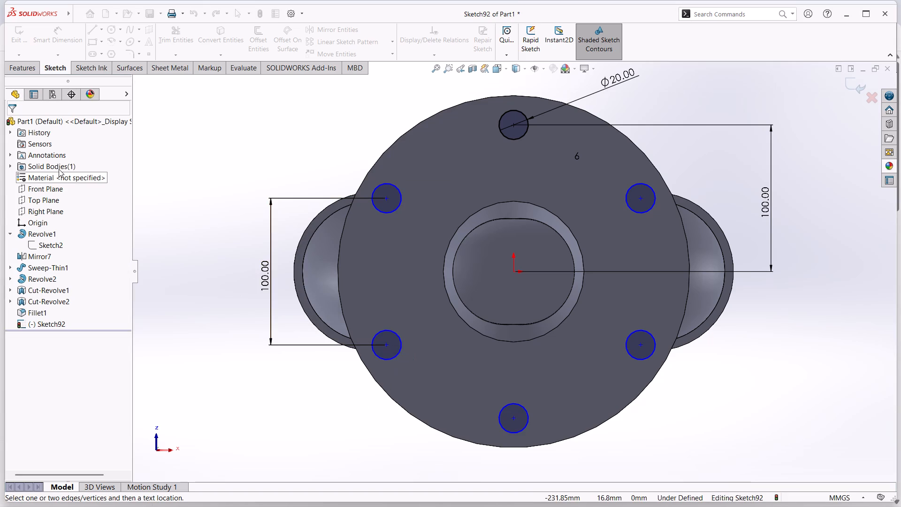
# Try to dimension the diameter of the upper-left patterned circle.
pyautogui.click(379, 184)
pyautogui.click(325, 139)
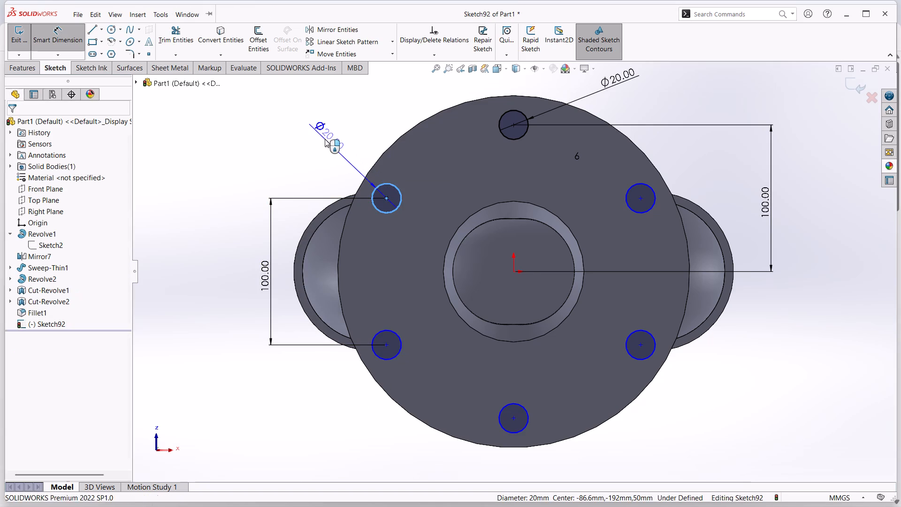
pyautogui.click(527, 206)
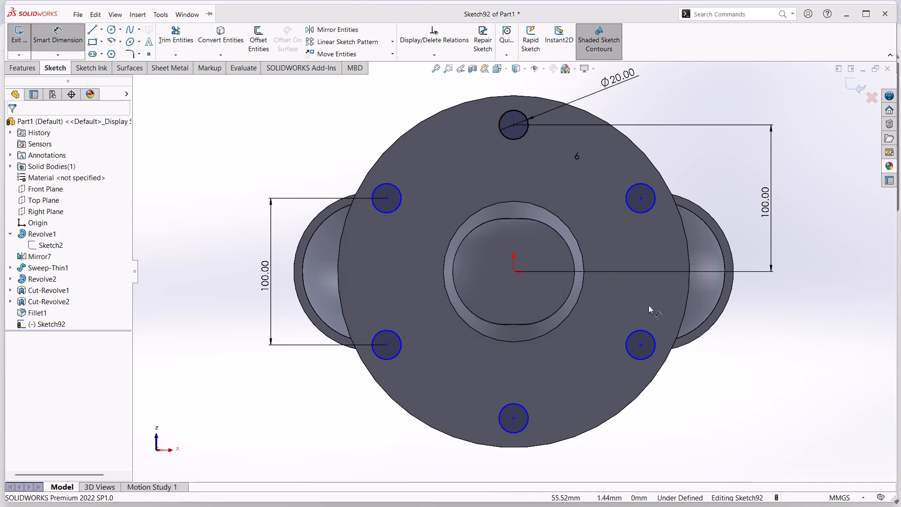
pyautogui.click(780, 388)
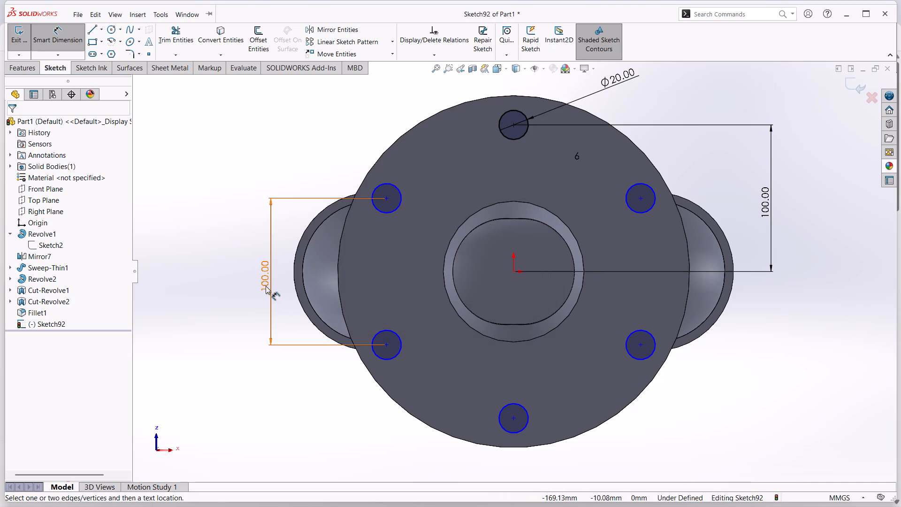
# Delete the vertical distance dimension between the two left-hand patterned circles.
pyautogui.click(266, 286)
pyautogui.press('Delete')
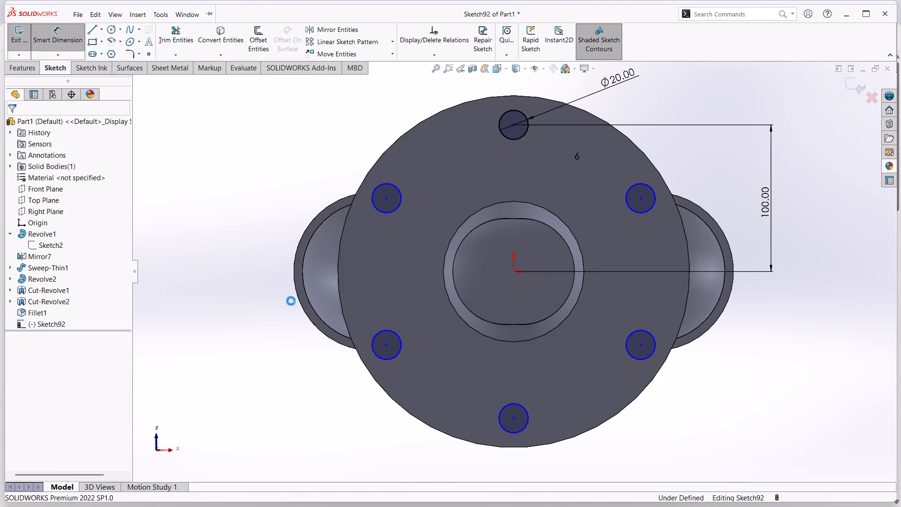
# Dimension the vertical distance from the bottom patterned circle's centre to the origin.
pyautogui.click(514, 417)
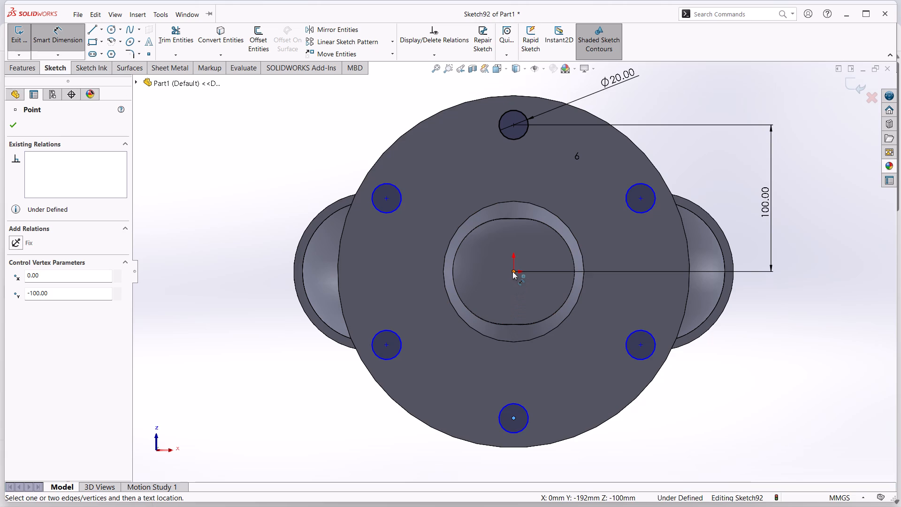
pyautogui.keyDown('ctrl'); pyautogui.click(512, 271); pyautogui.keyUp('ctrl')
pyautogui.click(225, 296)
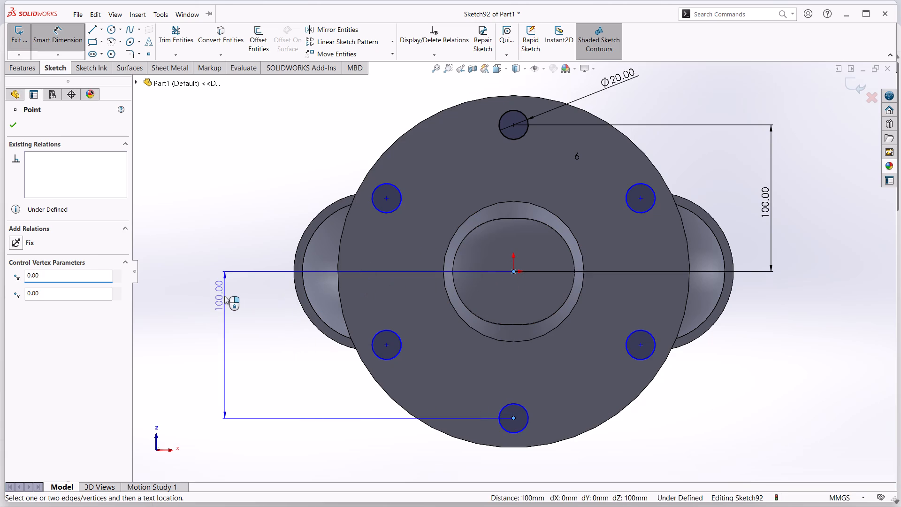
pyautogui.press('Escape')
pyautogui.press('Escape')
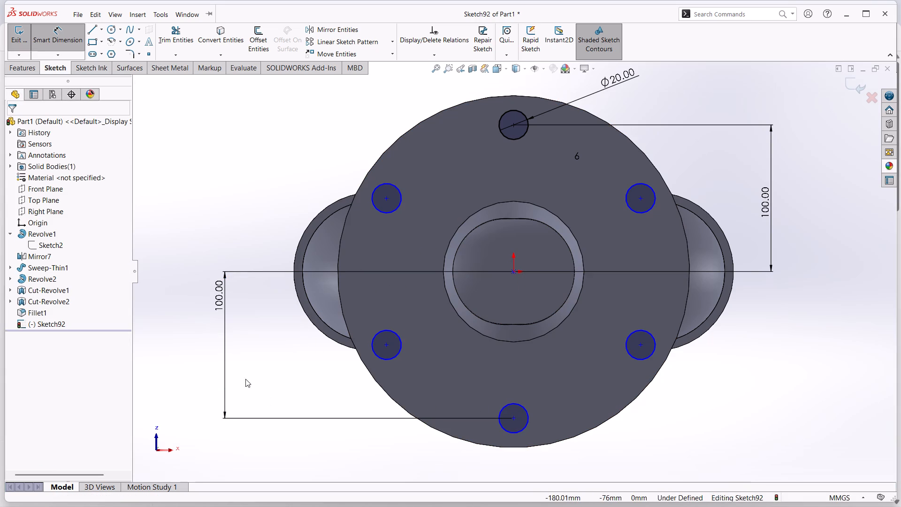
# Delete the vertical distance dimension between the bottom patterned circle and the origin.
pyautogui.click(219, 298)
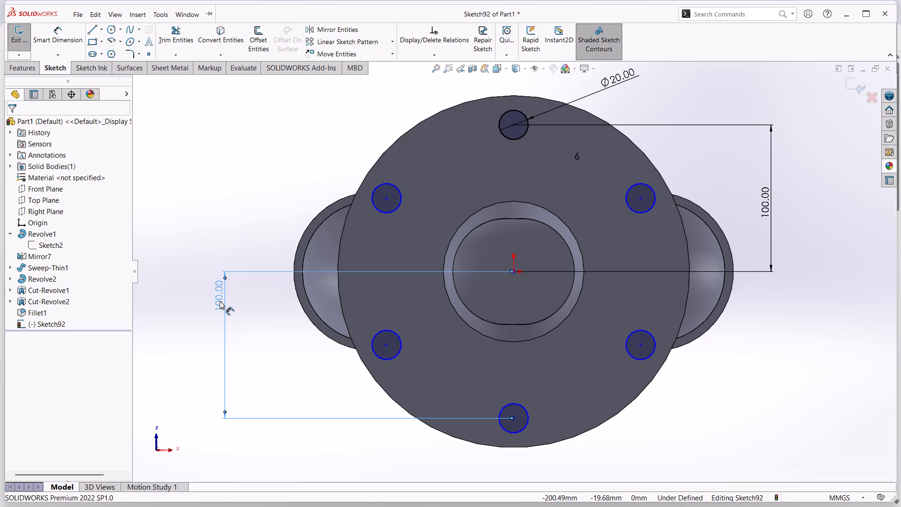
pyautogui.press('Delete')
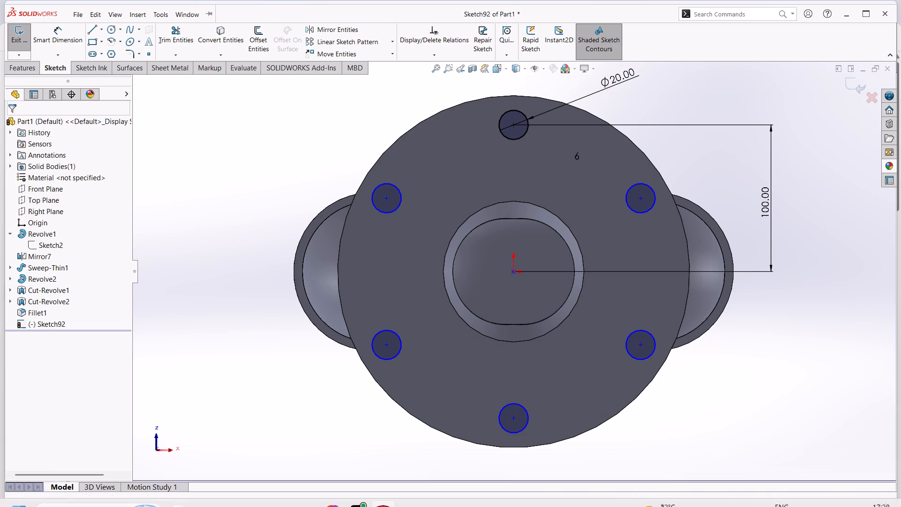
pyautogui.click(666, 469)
# Add a Vertical relation between the origin and the centre of the bottom patterned circle.
pyautogui.click(512, 273)
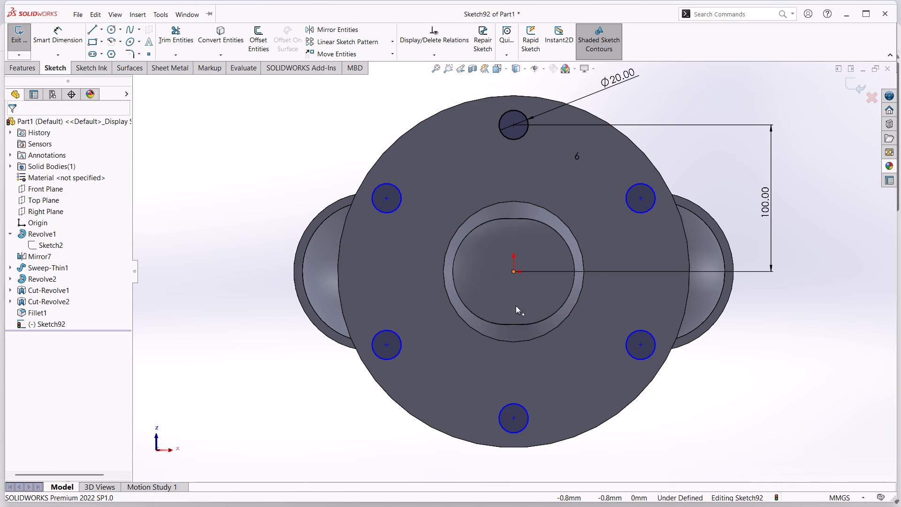
pyautogui.keyDown('ctrl'); pyautogui.click(515, 418); pyautogui.keyUp('ctrl')
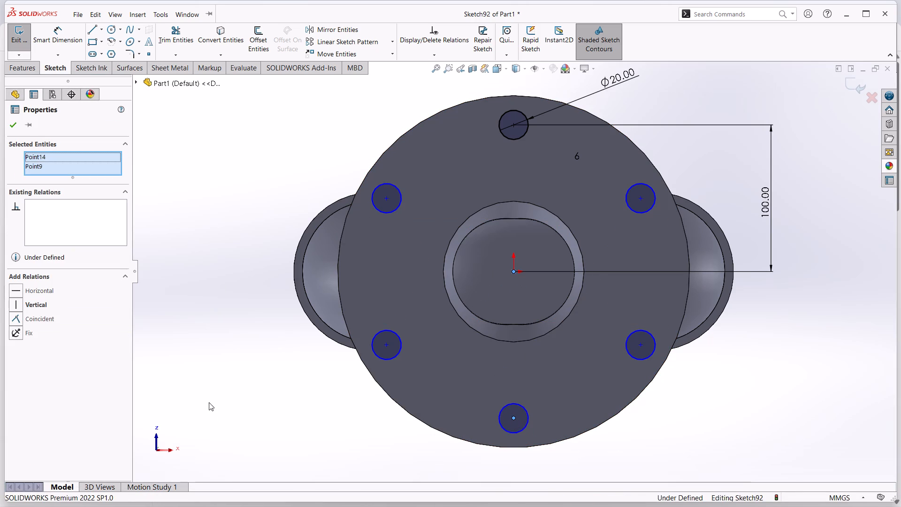
pyautogui.click(14, 305)
pyautogui.click(14, 306)
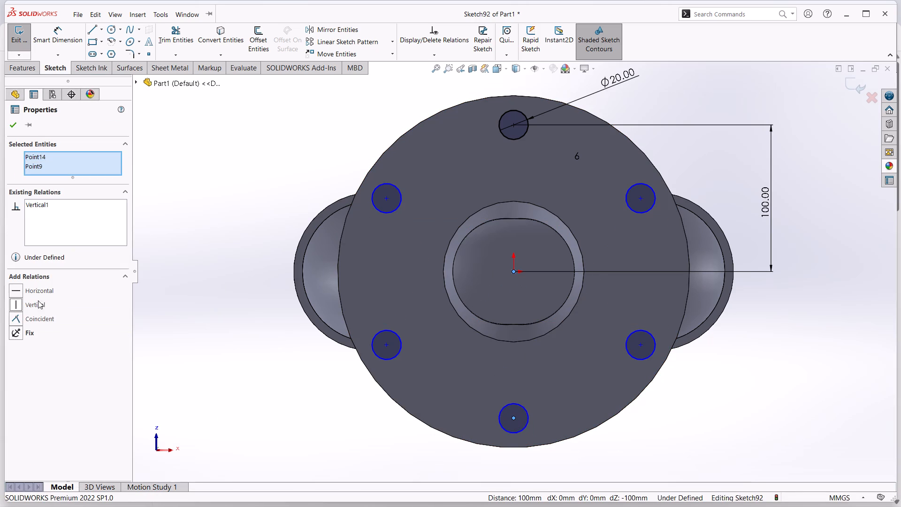
pyautogui.click(160, 178)
pyautogui.click(182, 187)
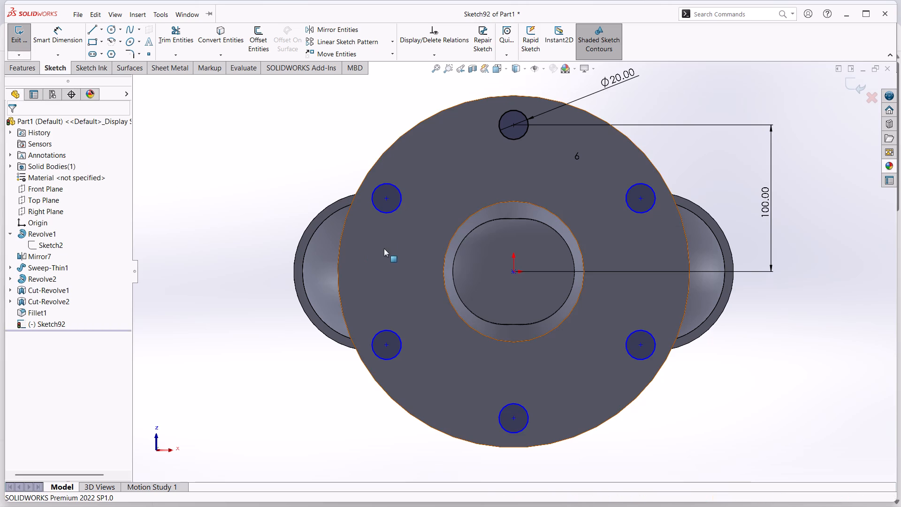
# Select the five patterned circles and run Fully Define Sketch on all entities in the sketch, with relations and dimensions enabled.
pyautogui.click(390, 214)
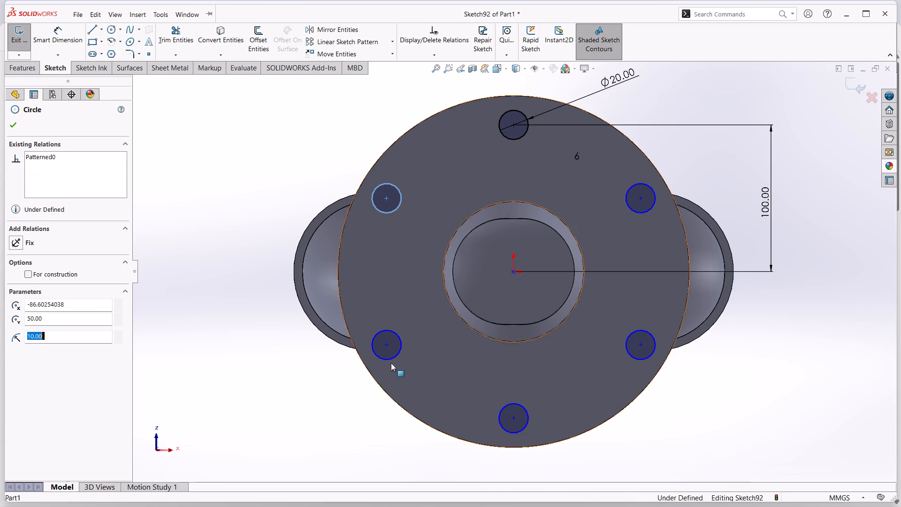
pyautogui.keyDown('ctrl'); pyautogui.click(390, 358); pyautogui.keyUp('ctrl')
pyautogui.keyDown('ctrl'); pyautogui.click(525, 430); pyautogui.keyUp('ctrl')
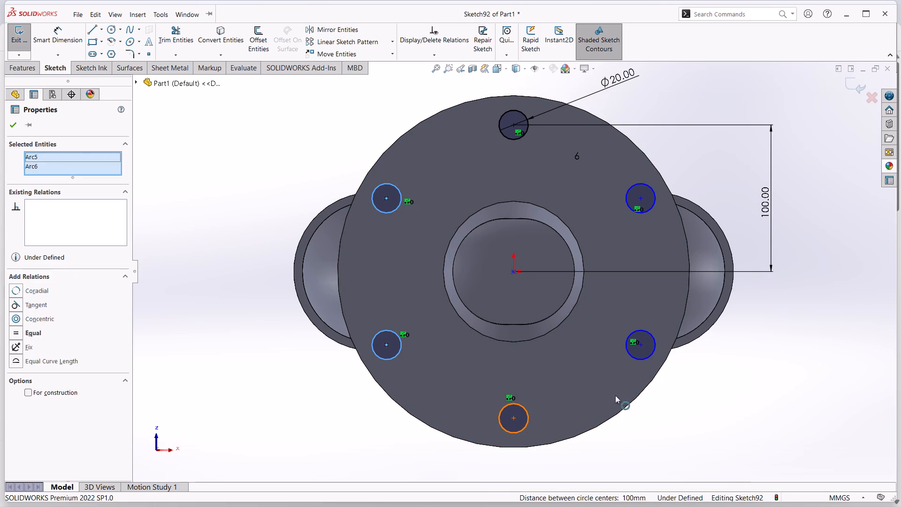
pyautogui.keyDown('ctrl'); pyautogui.click(647, 355); pyautogui.keyUp('ctrl')
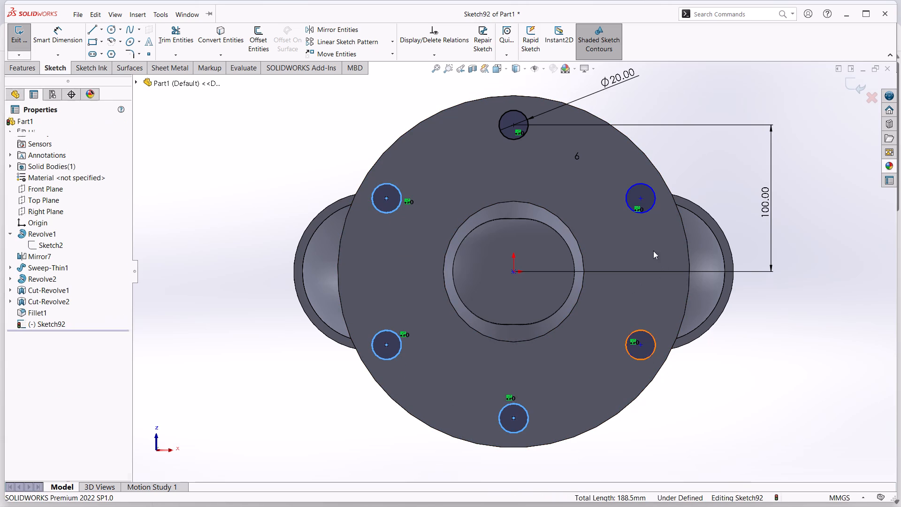
pyautogui.keyDown('ctrl'); pyautogui.click(650, 208); pyautogui.keyUp('ctrl')
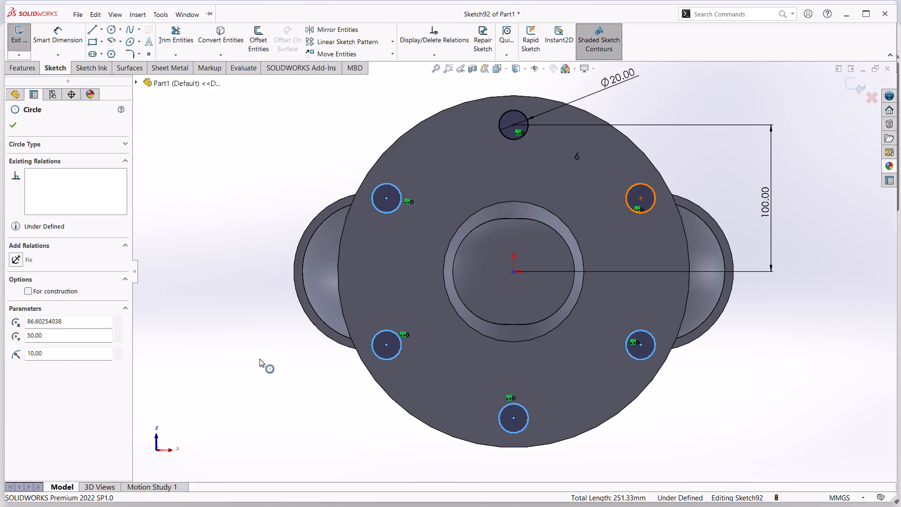
pyautogui.rightClick(246, 368)
pyautogui.click(285, 405)
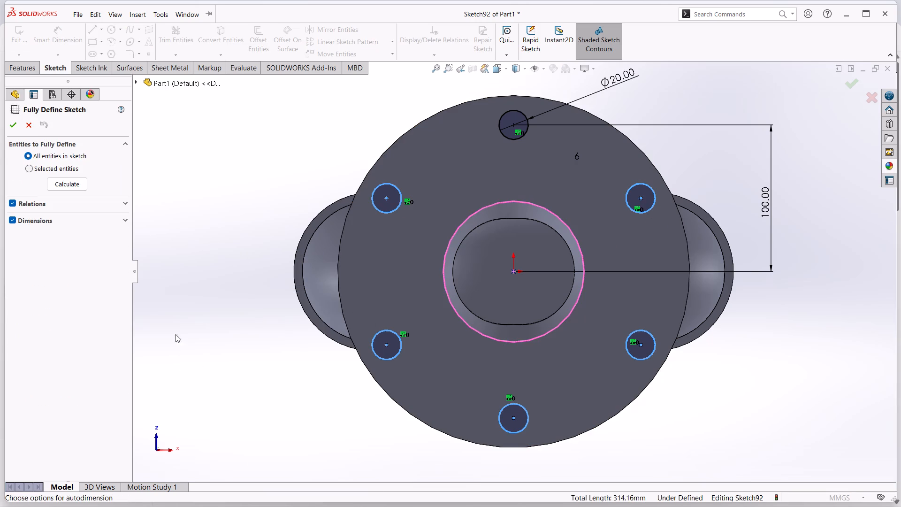
pyautogui.click(15, 123)
pyautogui.click(178, 162)
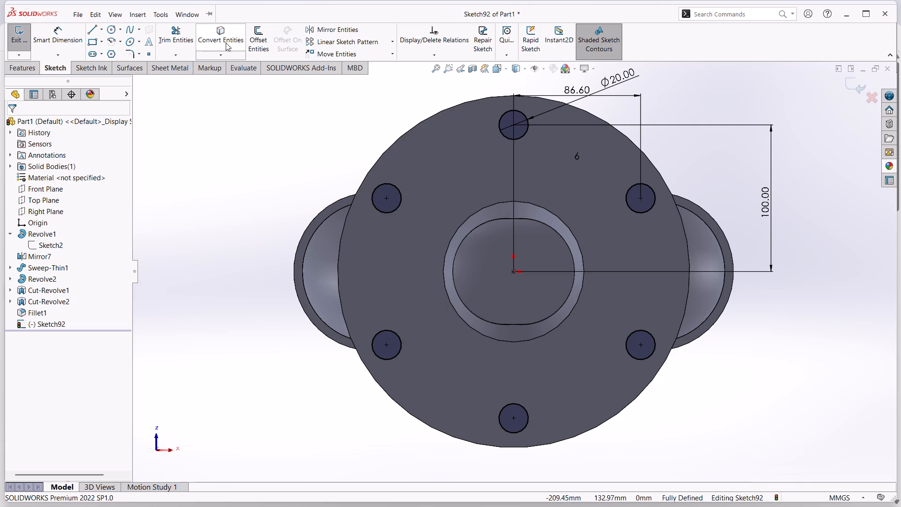
# Create an Extruded Cut of the six-circle sketch into the base flange, Blind with a 10 mm depth.
pyautogui.click(27, 68)
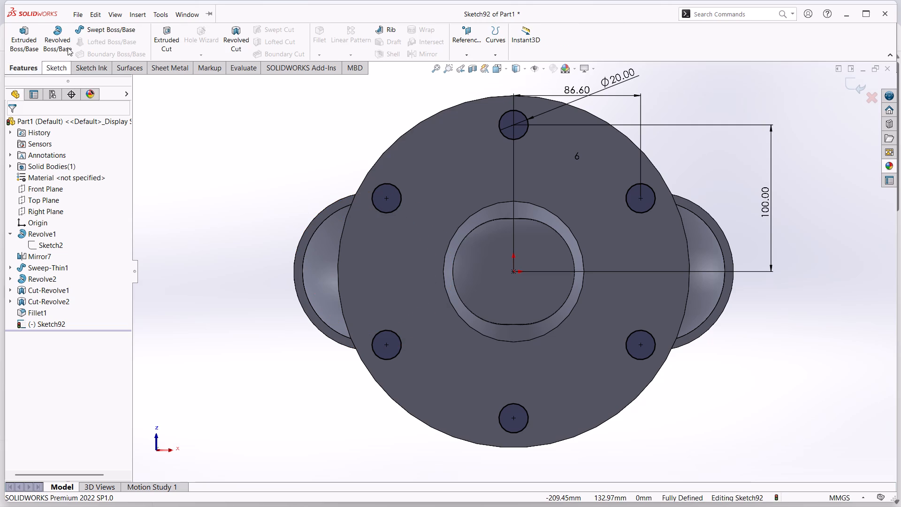
pyautogui.click(166, 38)
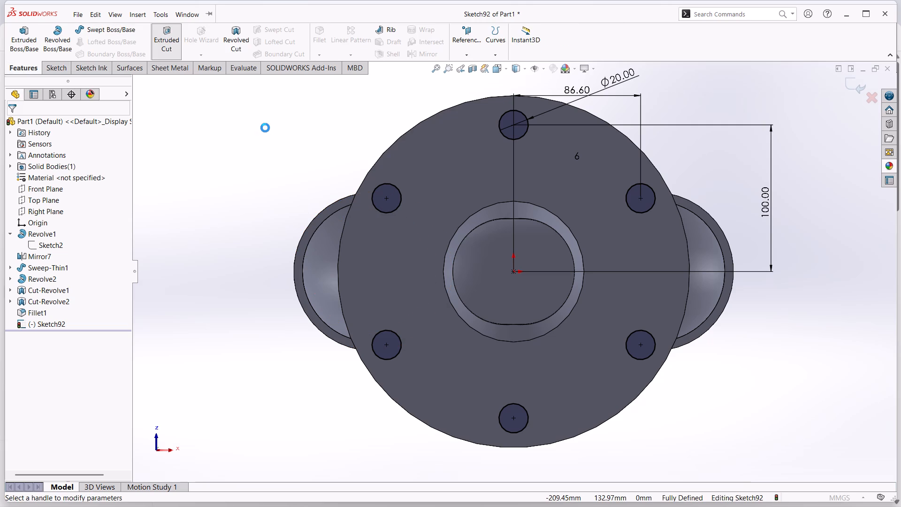
pyautogui.moveTo(265, 129); pyautogui.dragTo(291, 236, button='middle')
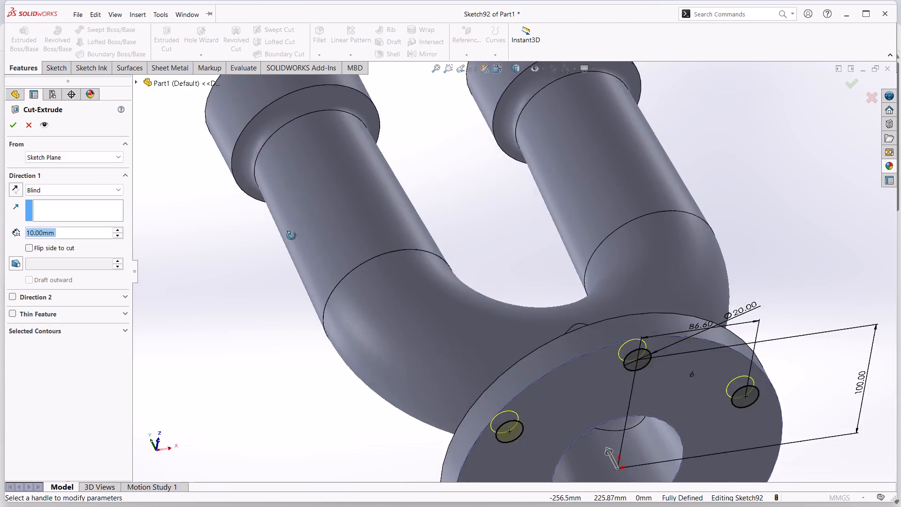
pyautogui.moveTo(291, 236); pyautogui.dragTo(298, 248, button='middle')
pyautogui.scroll(3, 298, 248)
pyautogui.scroll(-2, 298, 248)
pyautogui.scroll(3, 381, 294)
pyautogui.scroll(-3, 486, 318)
pyautogui.scroll(3, 568, 384)
pyautogui.moveTo(358, 379); pyautogui.dragTo(419, 437, button='middle')
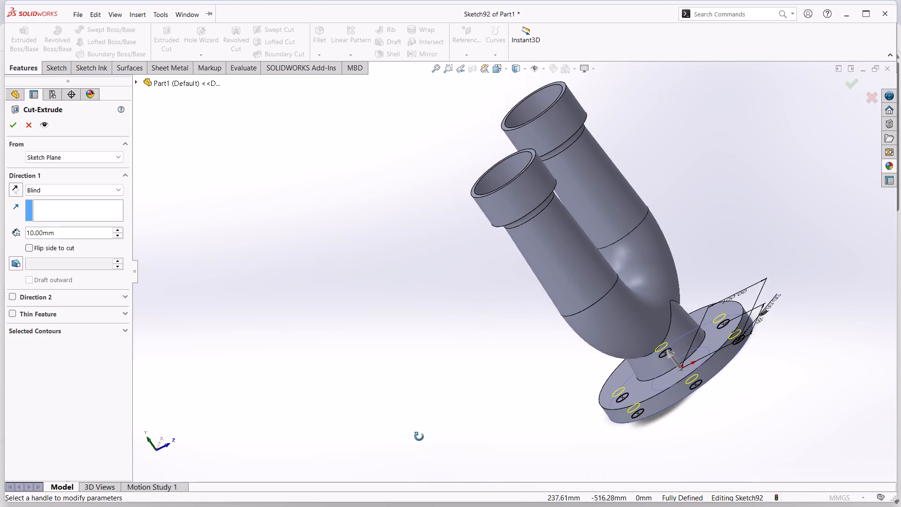
pyautogui.moveTo(419, 437); pyautogui.dragTo(420, 437, button='middle')
pyautogui.click(14, 123)
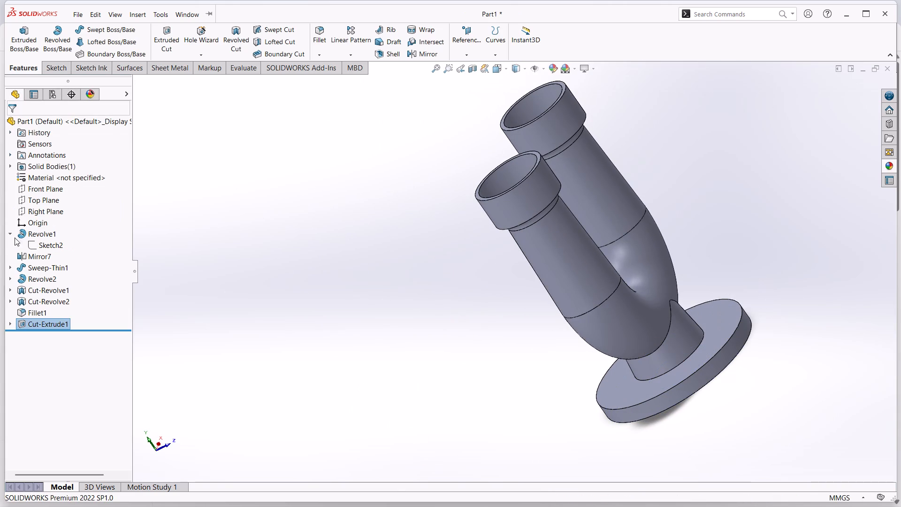
# Edit the bolt-hole cut and set its blind depth to 60 mm.
pyautogui.rightClick(33, 323)
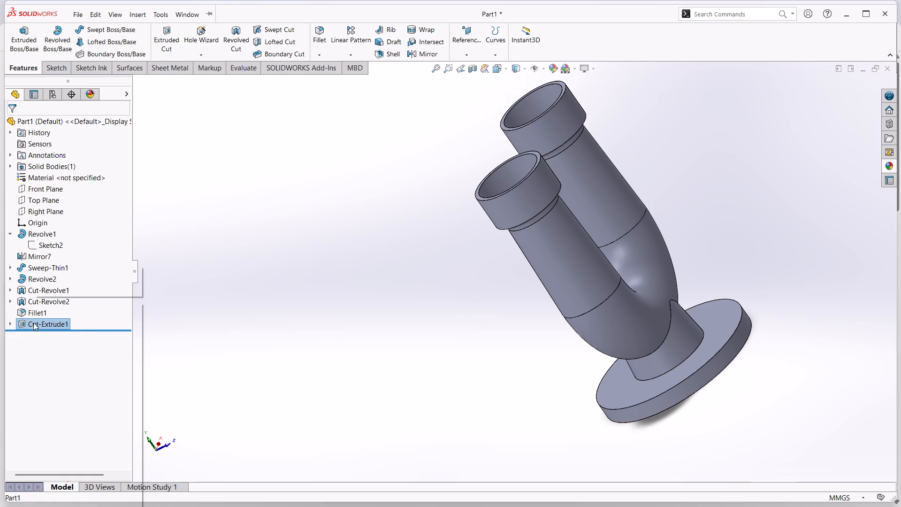
pyautogui.click(46, 273)
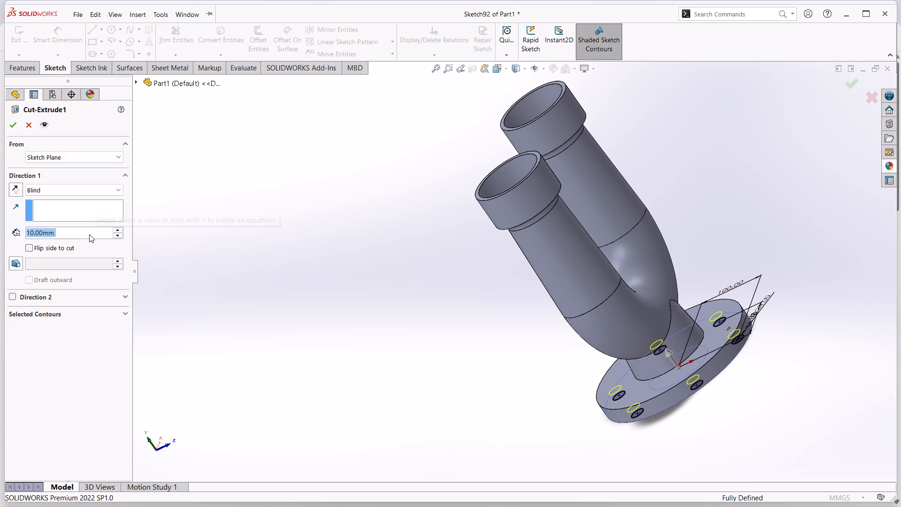
pyautogui.tripleClick(119, 230)
pyautogui.doubleClick(119, 230)
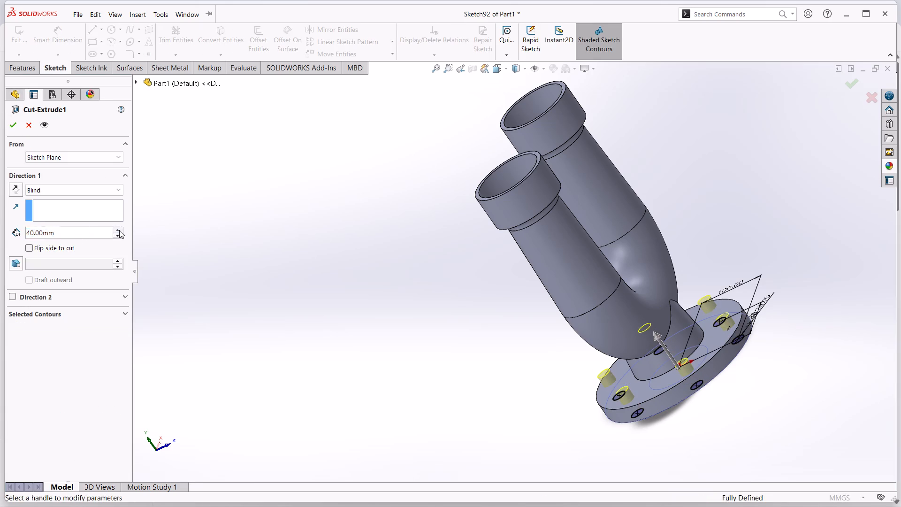
pyautogui.click(11, 123)
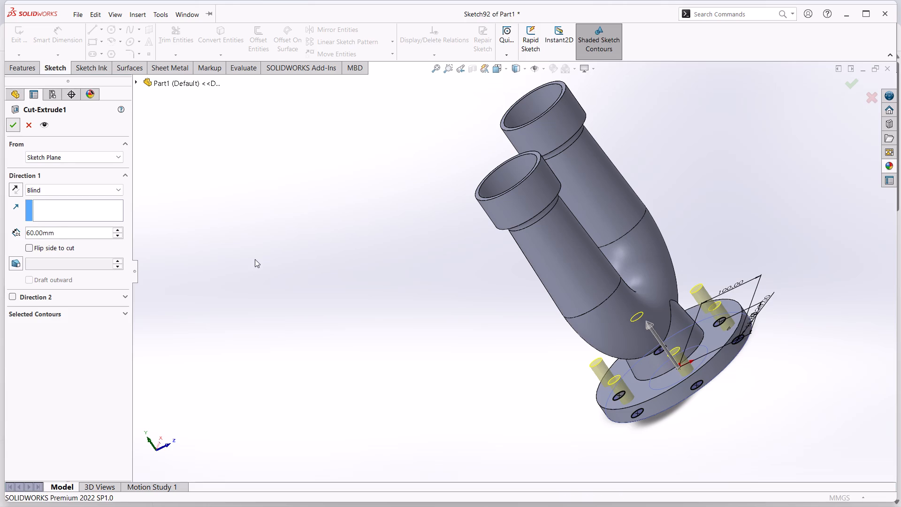
pyautogui.click(263, 272)
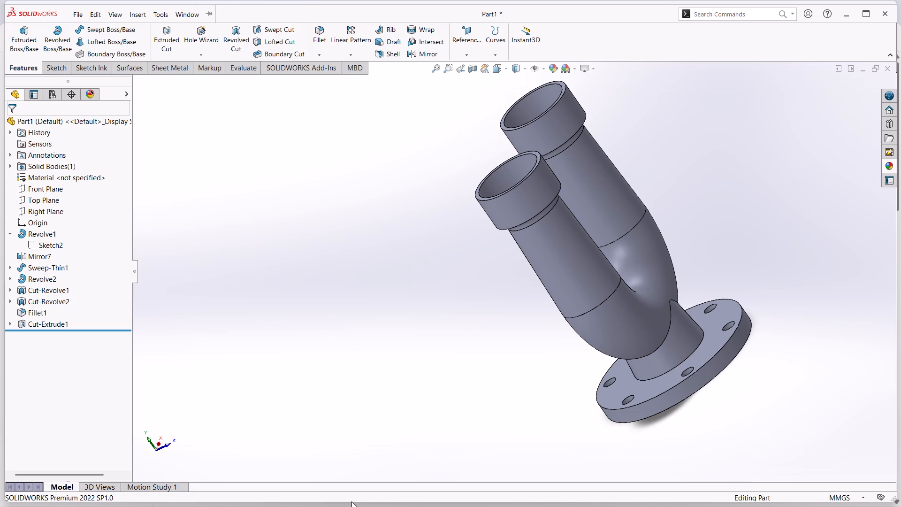
# Examine the housing and the bolt holes in its base flange from several angles.
pyautogui.scroll(1, 503, 446)
pyautogui.scroll(-3, 490, 408)
pyautogui.scroll(3, 487, 402)
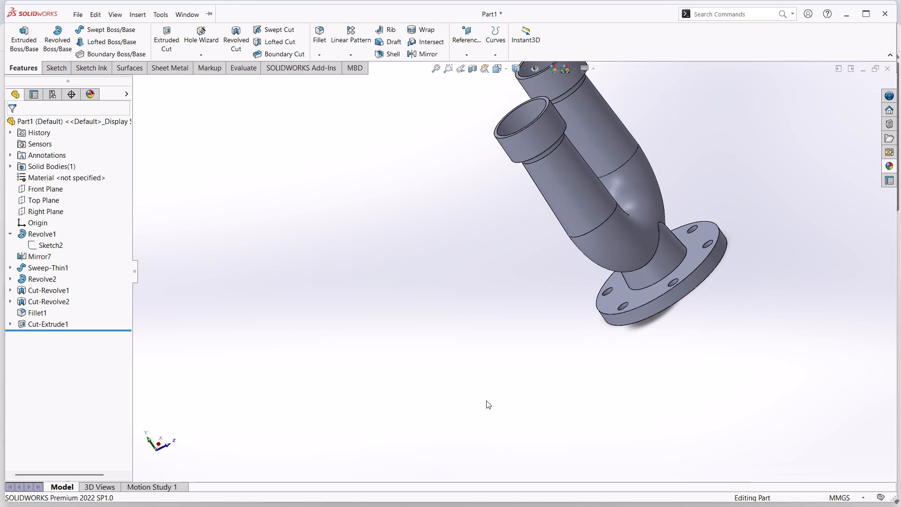
pyautogui.moveTo(487, 397); pyautogui.dragTo(594, 292, button='middle')
pyautogui.scroll(1, 574, 285)
pyautogui.scroll(-3, 512, 244)
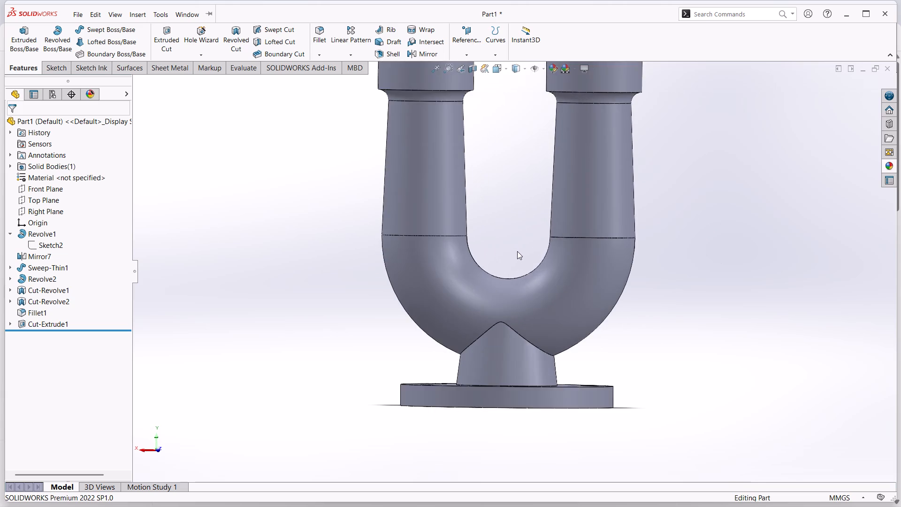
pyautogui.scroll(3, 518, 251)
pyautogui.scroll(-2, 578, 222)
pyautogui.scroll(-1, 649, 168)
pyautogui.moveTo(649, 168); pyautogui.dragTo(630, 237, button='middle')
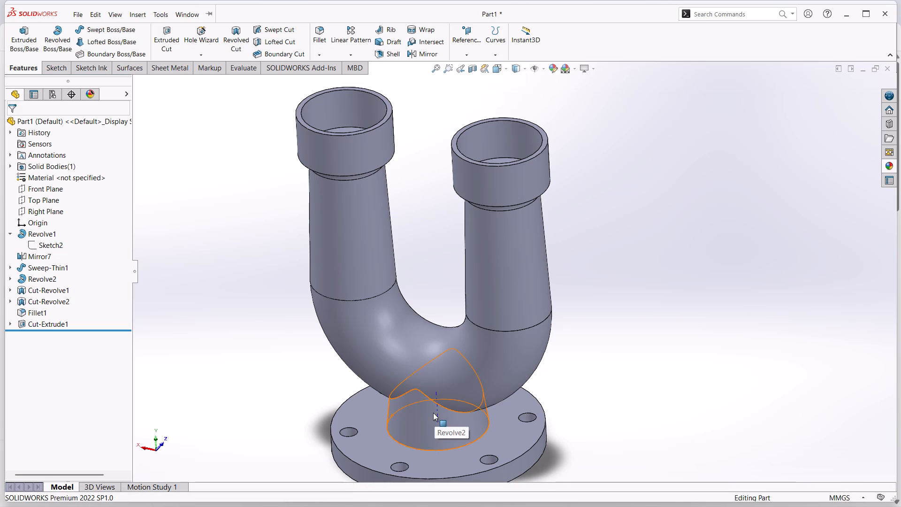
# Start a sketch on the Right Plane and draw a centre rectangle about 66 by 25 mm, centred about 51 mm directly above the origin.
pyautogui.click(39, 197)
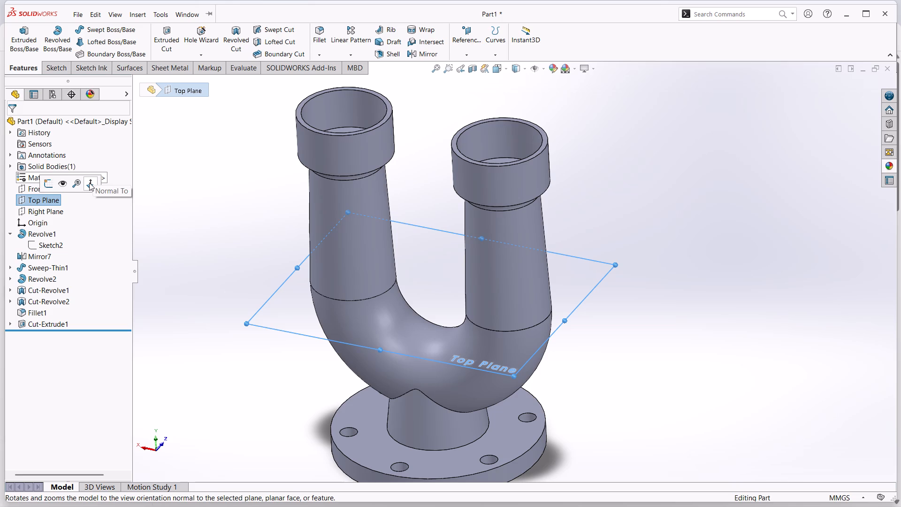
pyautogui.click(44, 210)
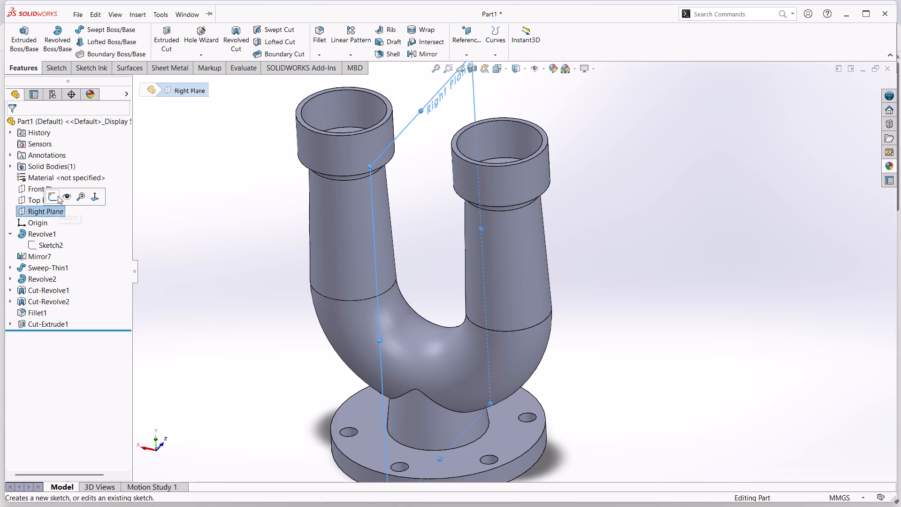
pyautogui.click(52, 195)
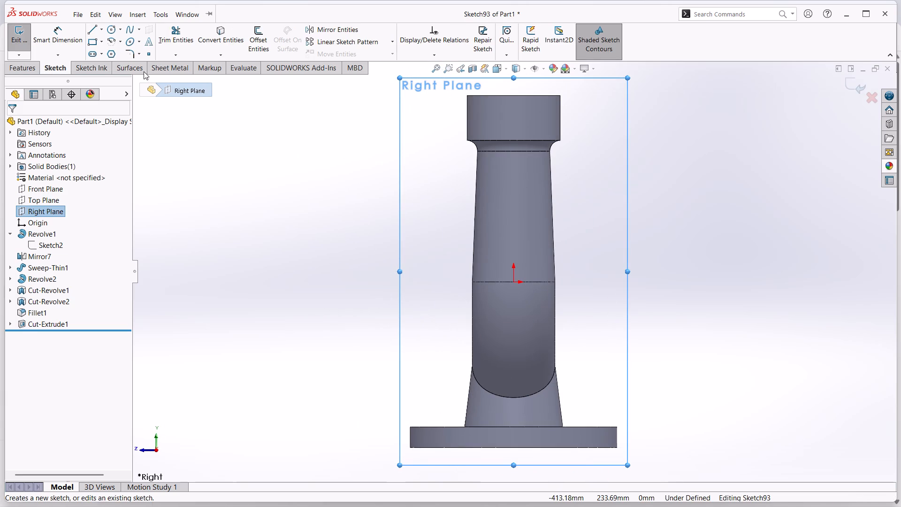
pyautogui.click(101, 42)
pyautogui.click(94, 65)
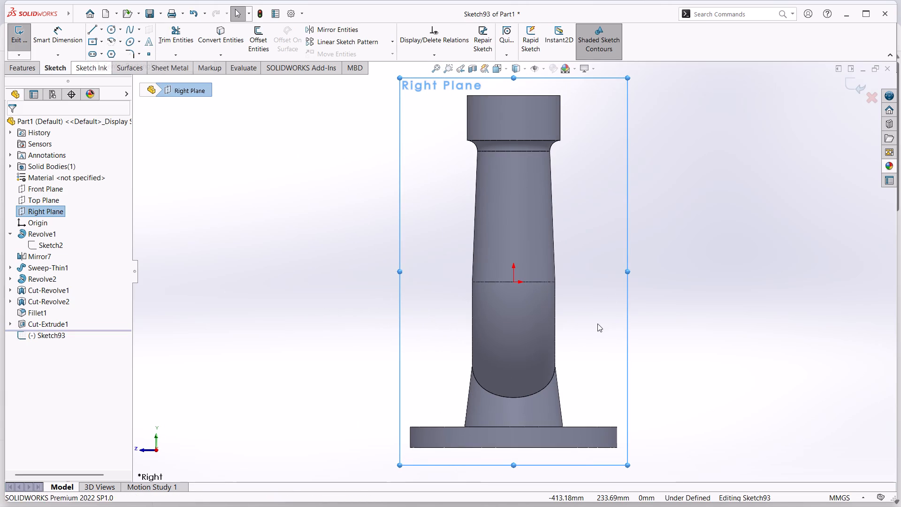
pyautogui.click(513, 238)
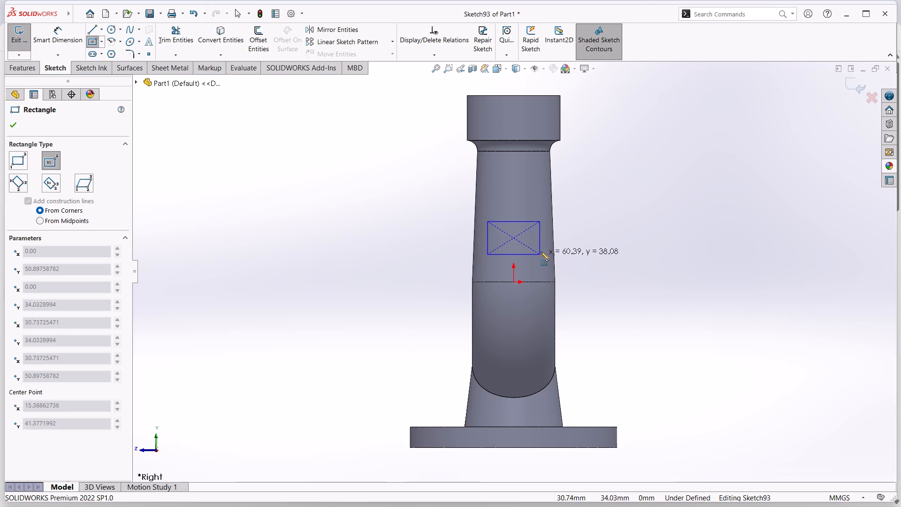
pyautogui.click(542, 249)
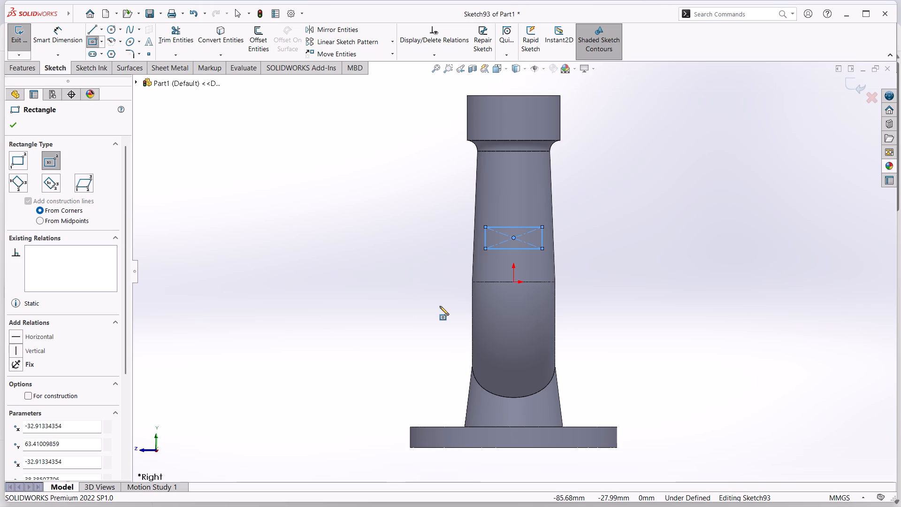
# Dimension the centre rectangle 24 mm high and 60 mm wide.
pyautogui.click(58, 39)
pyautogui.click(486, 237)
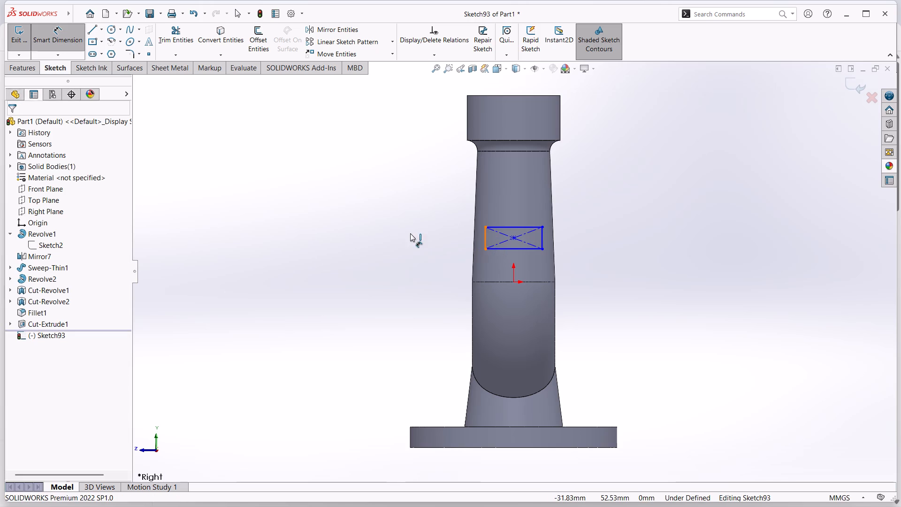
pyautogui.click(410, 233)
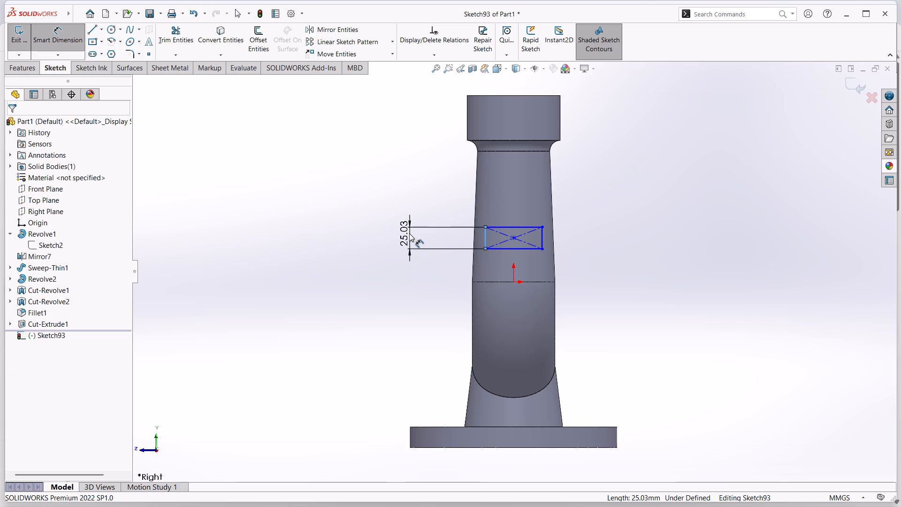
pyautogui.write('24')
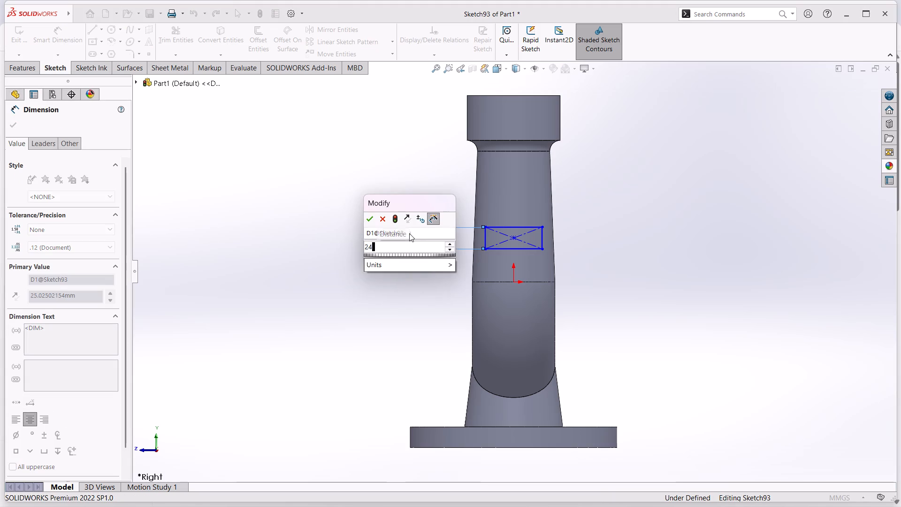
pyautogui.press('Return')
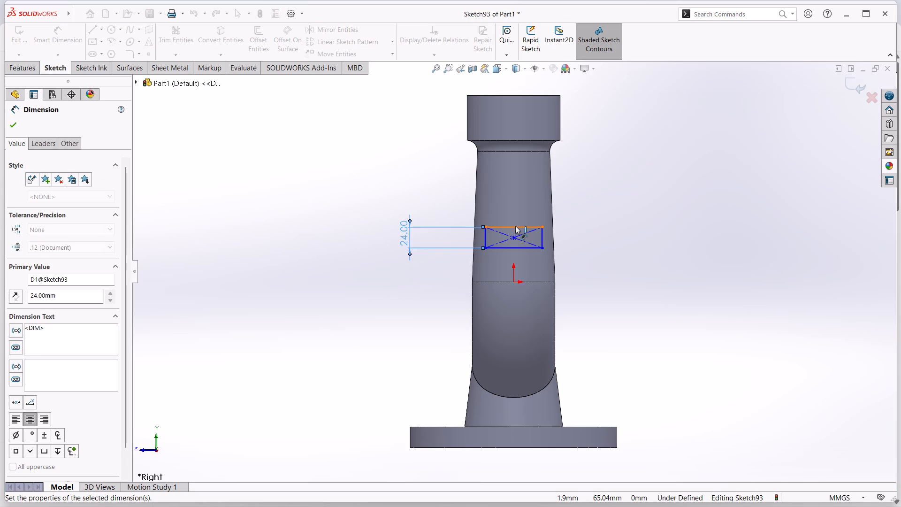
pyautogui.click(515, 226)
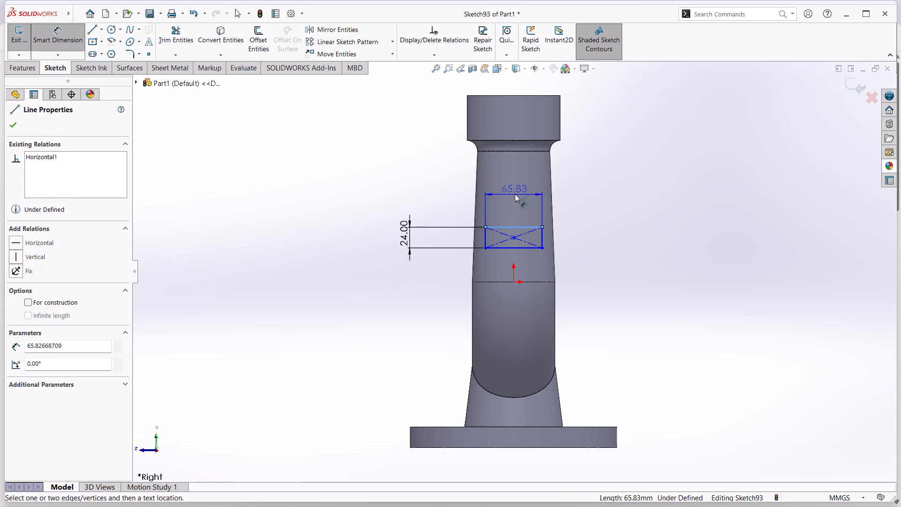
pyautogui.click(515, 194)
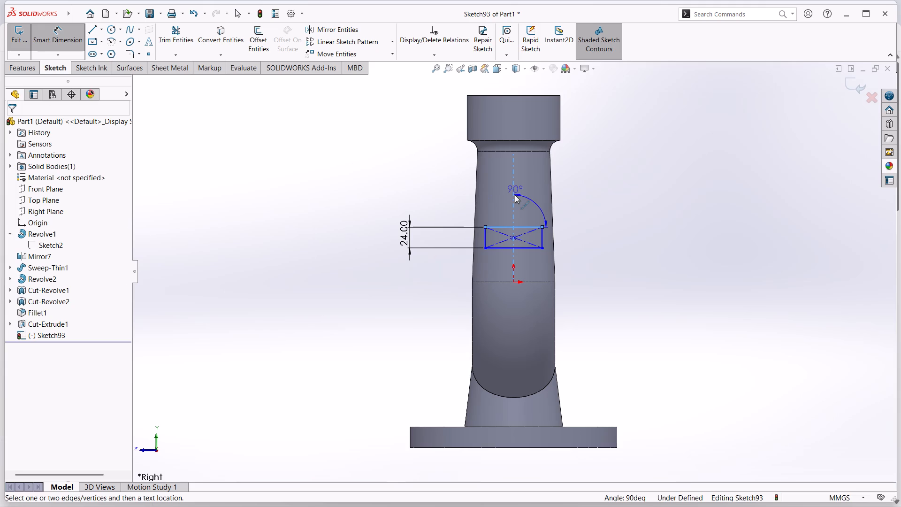
pyautogui.write('60')
pyautogui.press('Return')
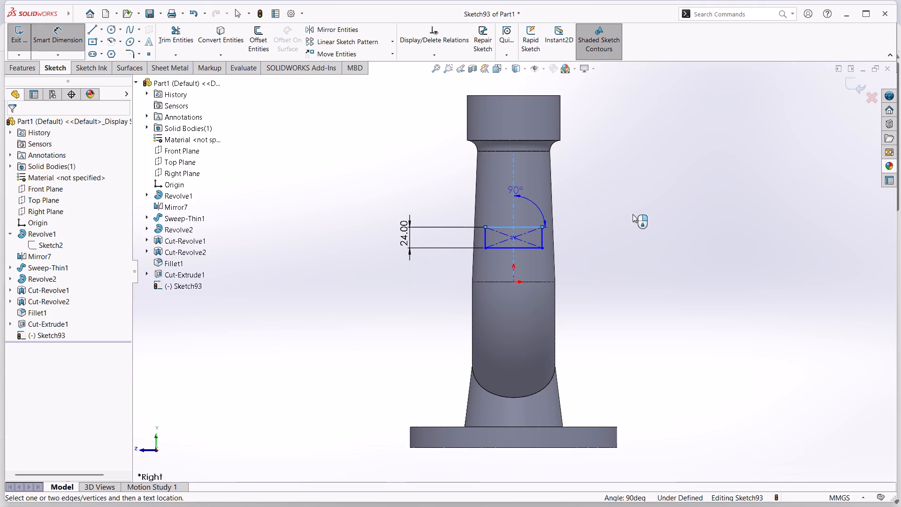
pyautogui.press('Escape')
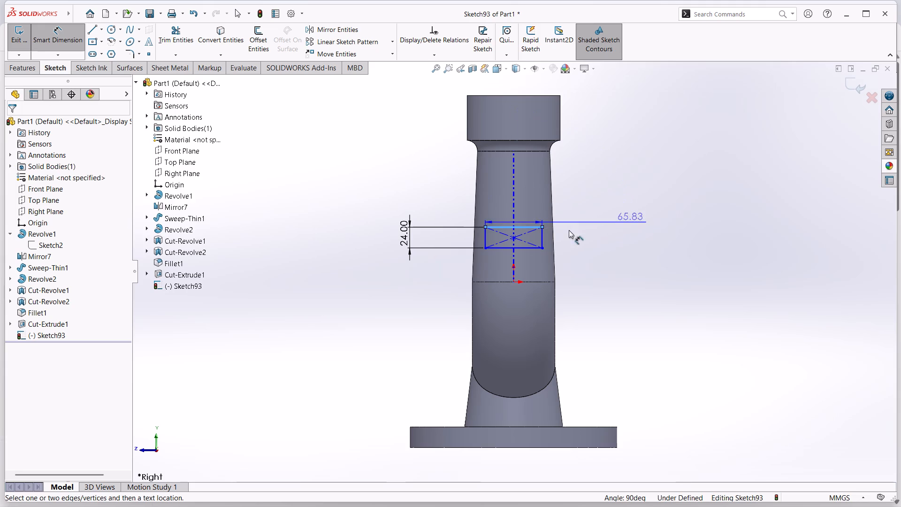
pyautogui.click(579, 200)
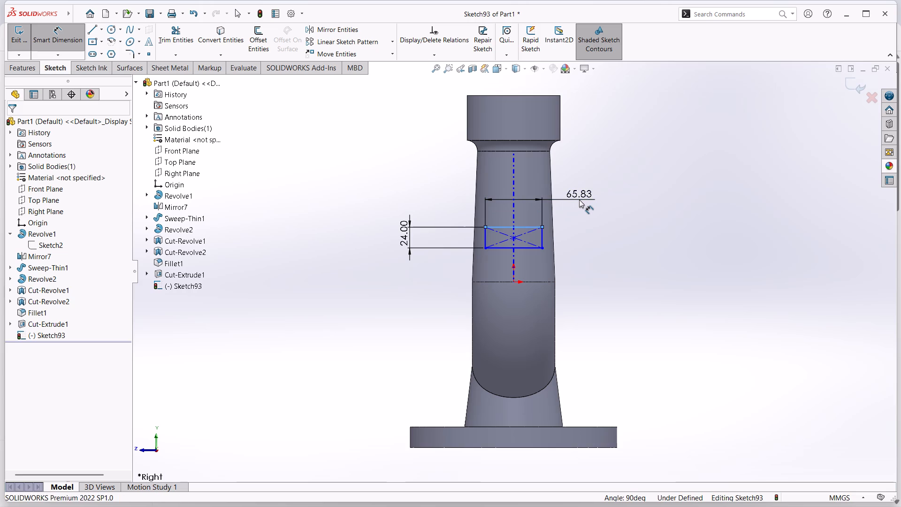
pyautogui.write('60')
pyautogui.press('Return')
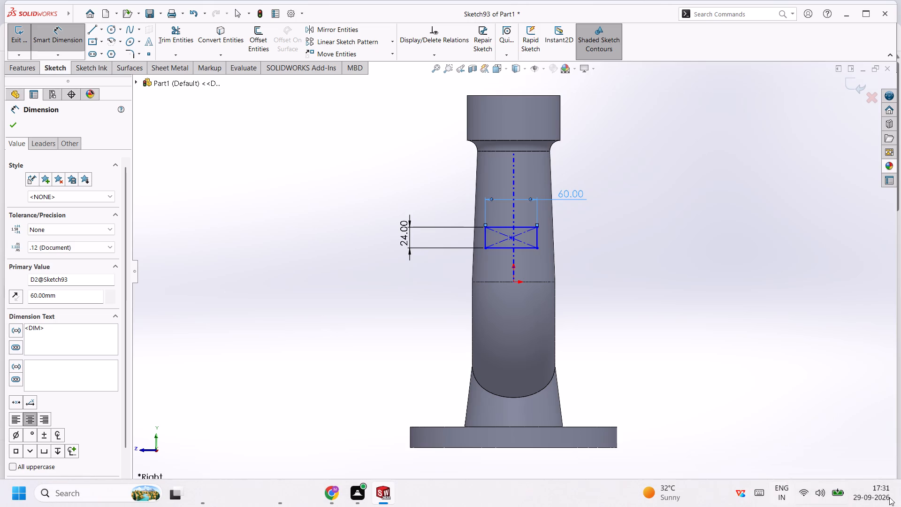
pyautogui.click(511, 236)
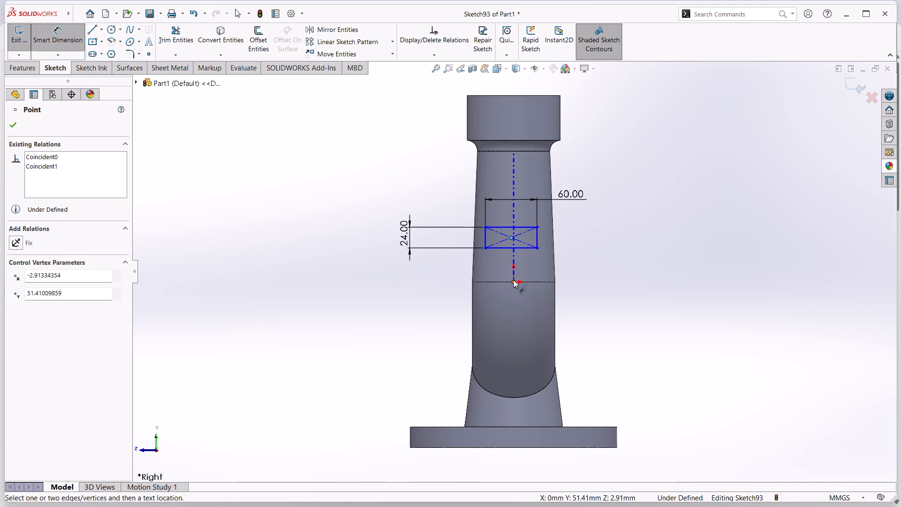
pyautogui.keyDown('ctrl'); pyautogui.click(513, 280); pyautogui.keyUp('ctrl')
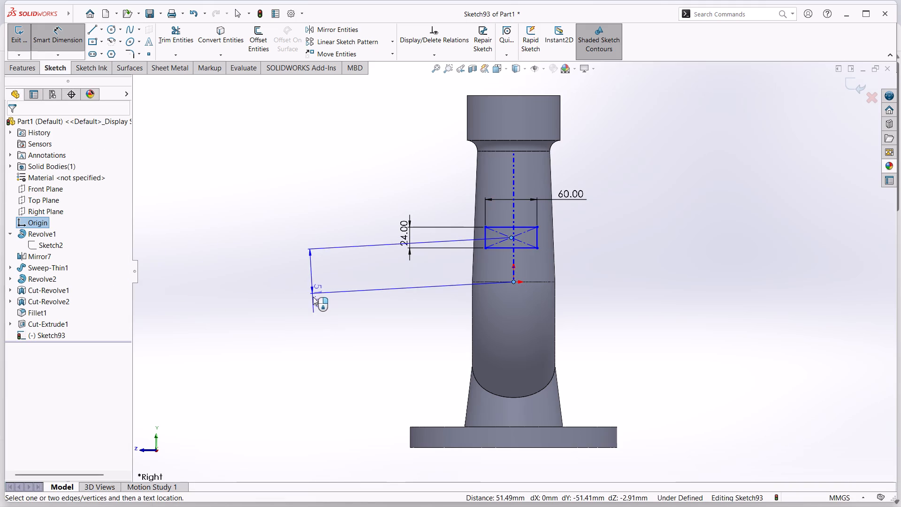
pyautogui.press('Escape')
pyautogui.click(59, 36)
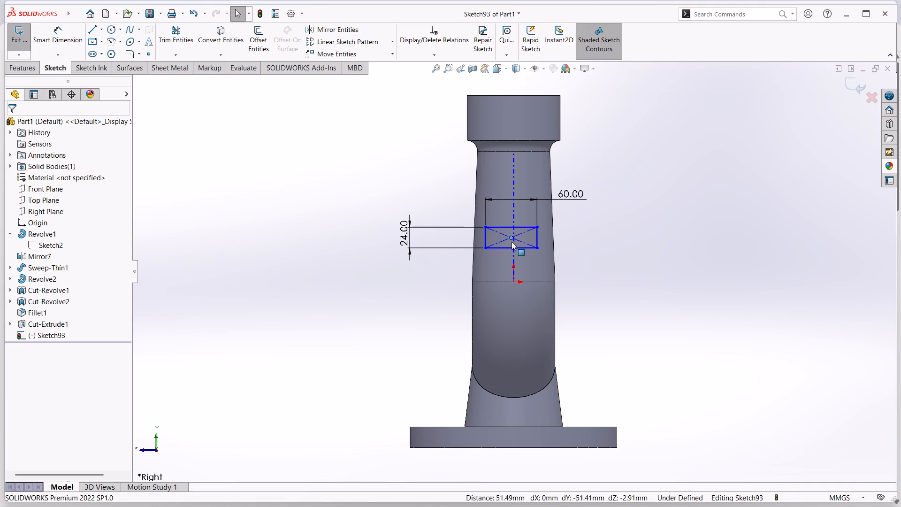
# Add a vertical relation between the rectangle's centre point and the origin, and make its bottom edge coincident with the origin.
pyautogui.keyDown('ctrl'); pyautogui.click(512, 279); pyautogui.keyUp('ctrl')
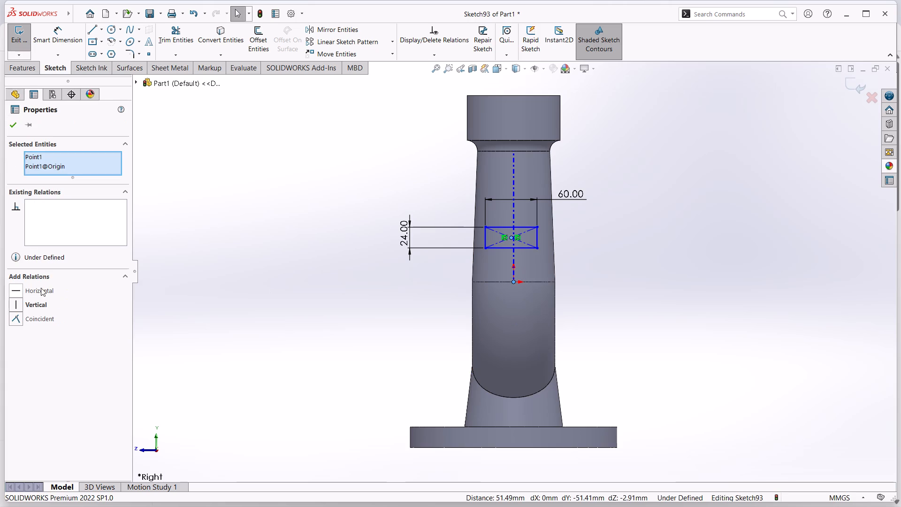
pyautogui.click(18, 302)
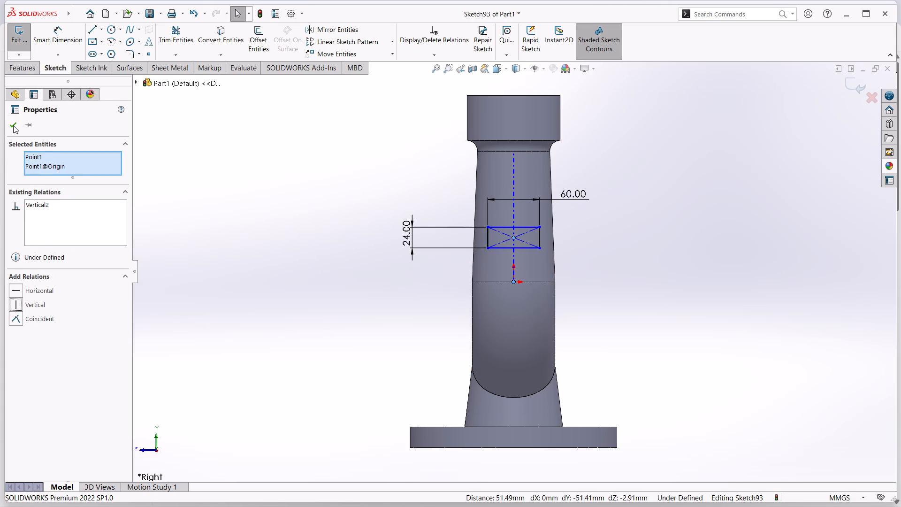
pyautogui.click(13, 125)
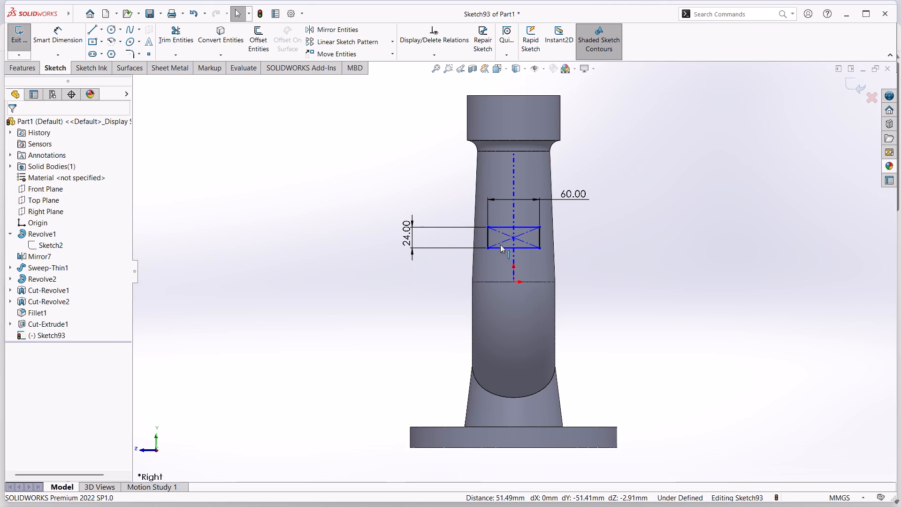
pyautogui.click(502, 247)
pyautogui.keyDown('ctrl'); pyautogui.click(512, 282); pyautogui.keyUp('ctrl')
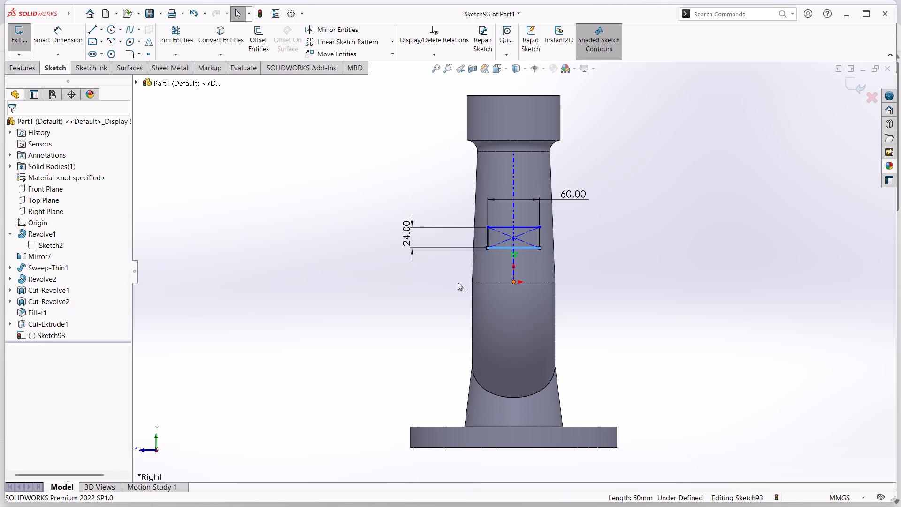
pyautogui.click(14, 305)
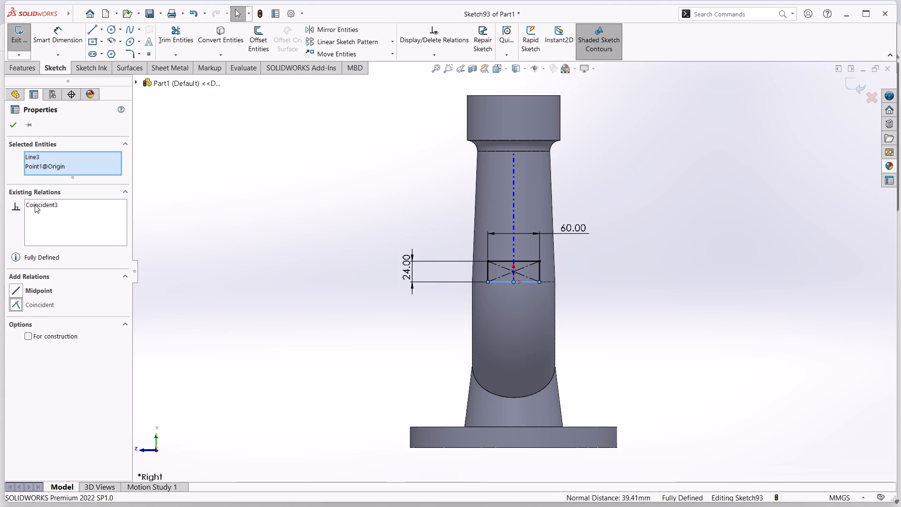
pyautogui.click(11, 126)
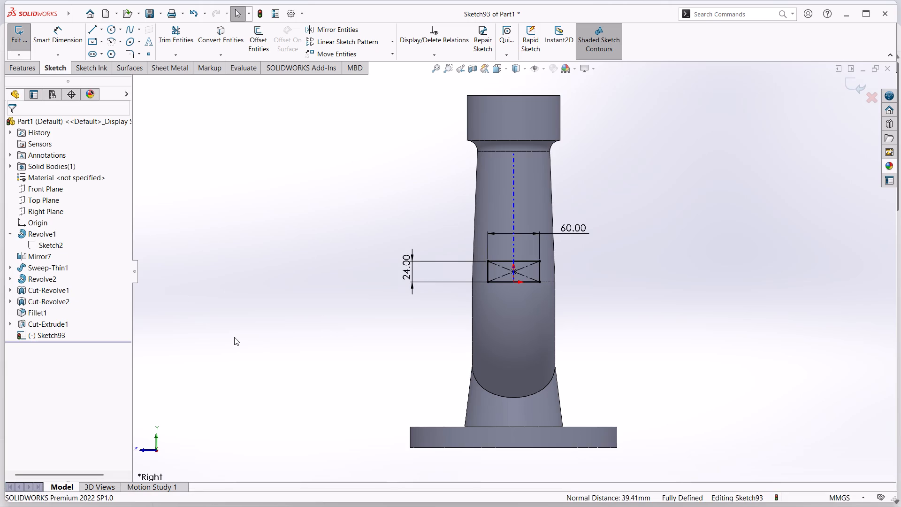
# Exit the sketch and extrude the rectangle as a boss between the two arms, using Up To Next in both directions.
pyautogui.moveTo(279, 285); pyautogui.dragTo(335, 347, button='middle')
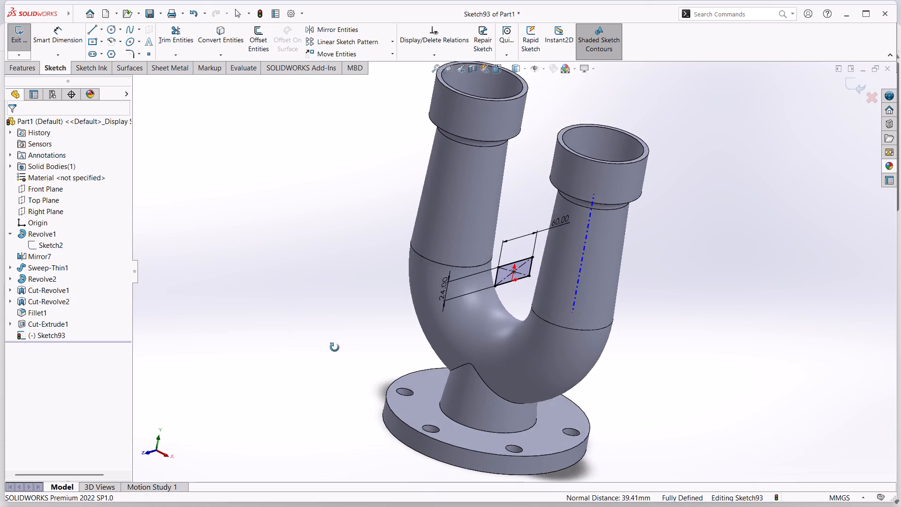
pyautogui.moveTo(335, 347); pyautogui.dragTo(347, 366, button='middle')
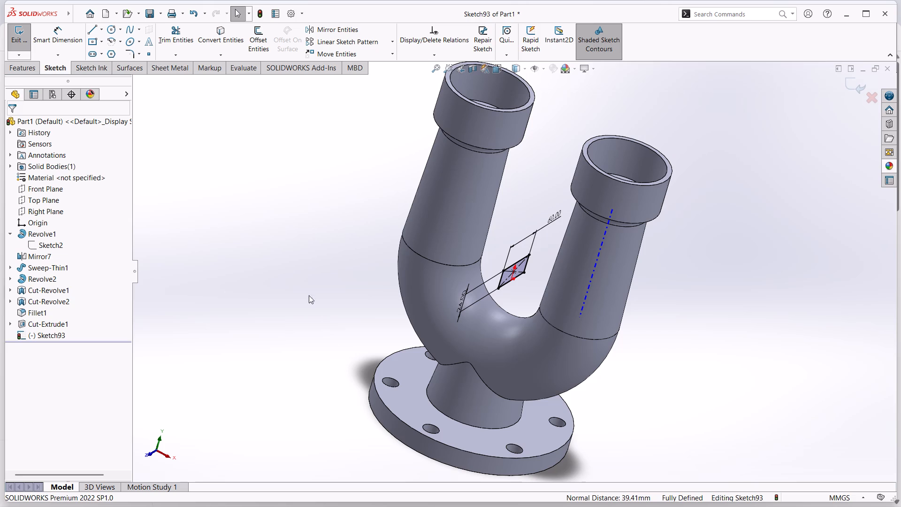
pyautogui.click(18, 42)
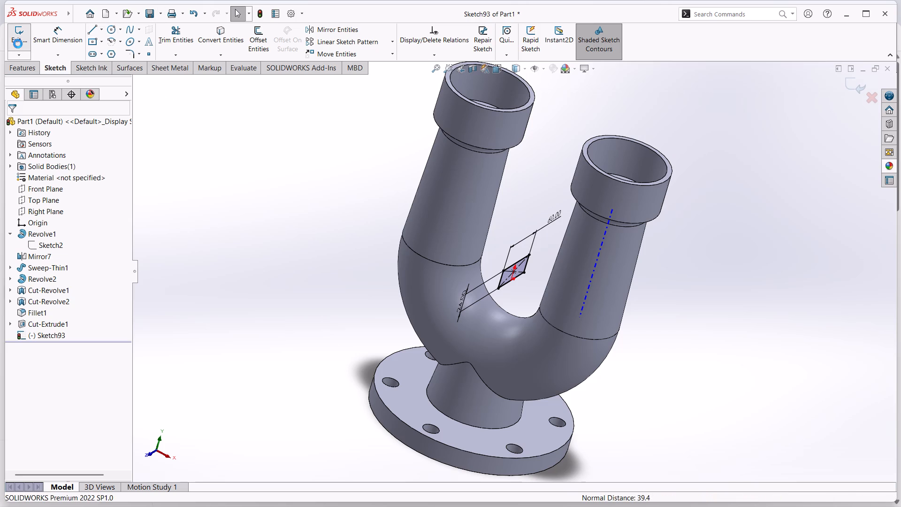
pyautogui.click(35, 31)
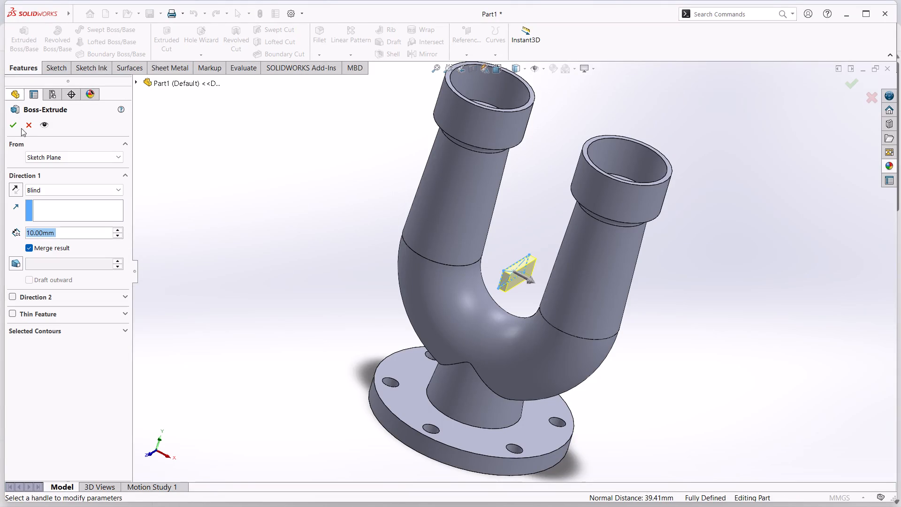
pyautogui.click(52, 187)
pyautogui.click(51, 213)
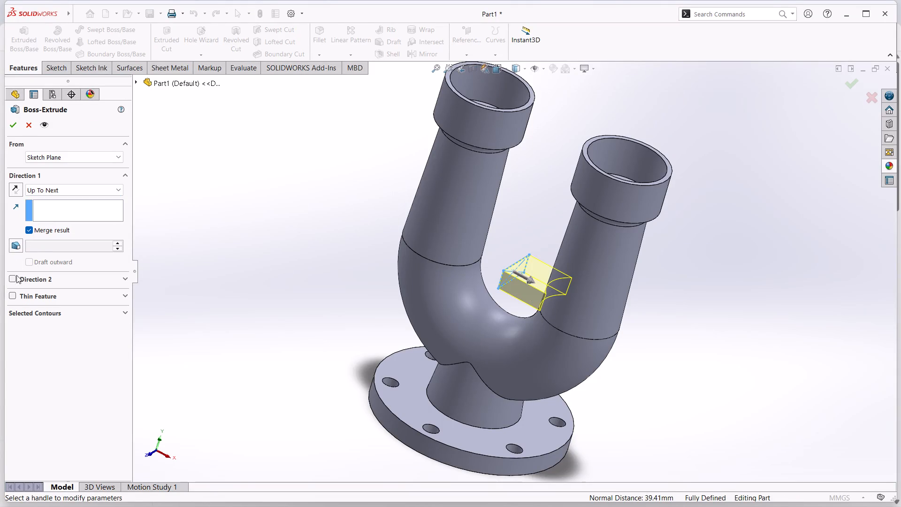
pyautogui.click(15, 279)
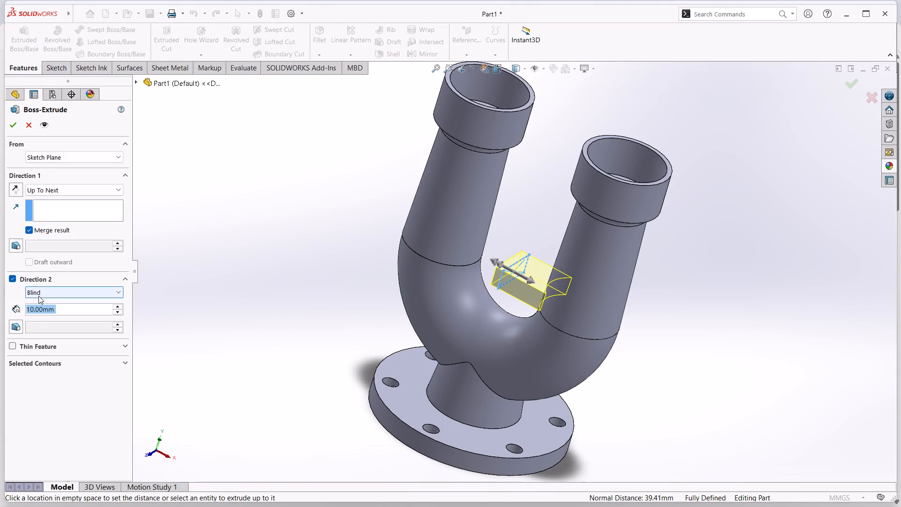
pyautogui.click(38, 294)
pyautogui.click(42, 317)
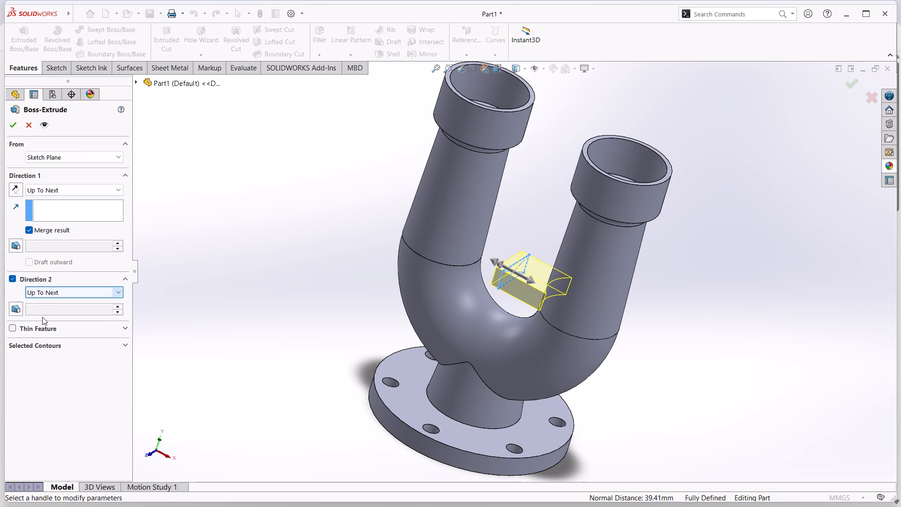
pyautogui.click(15, 126)
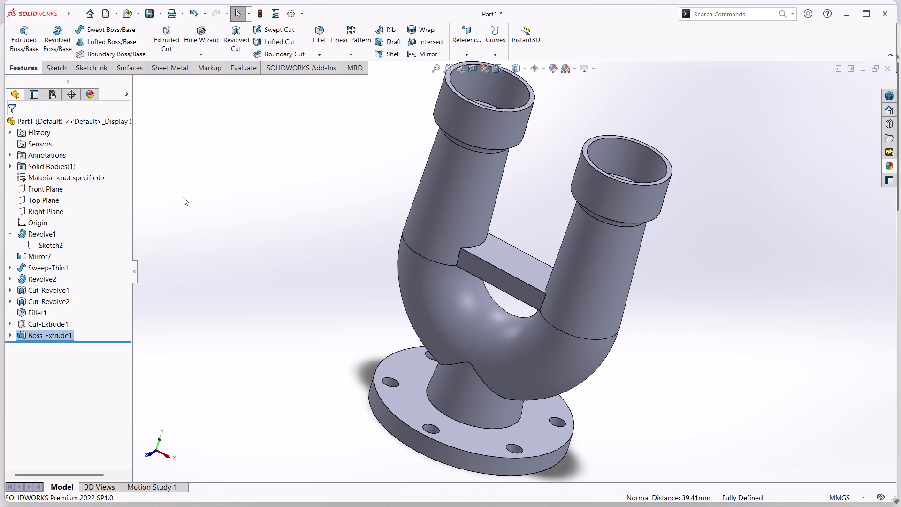
# Start a sketch on the top face of the bridge between the arms and draw a centre rectangle about 33 by 21 mm on the origin.
pyautogui.scroll(-1, 183, 197)
pyautogui.moveTo(183, 197); pyautogui.dragTo(185, 288, button='middle')
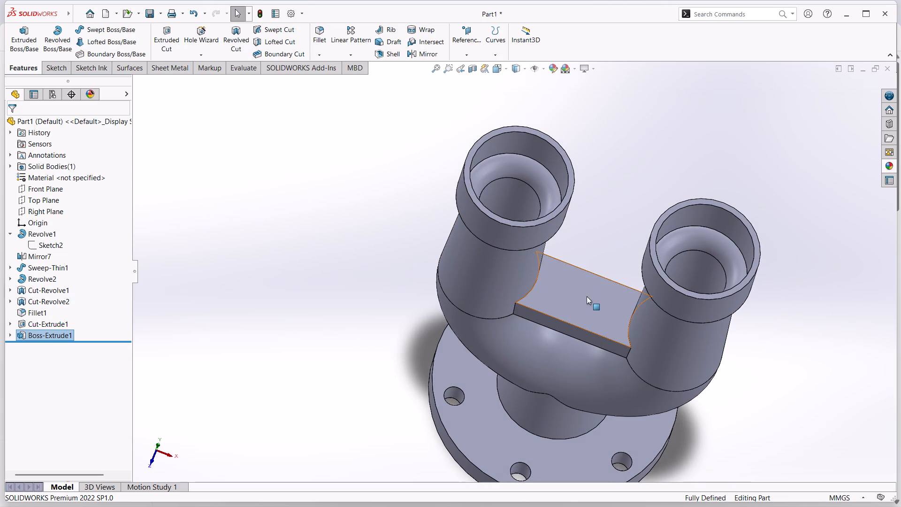
pyautogui.rightClick(587, 296)
pyautogui.click(606, 238)
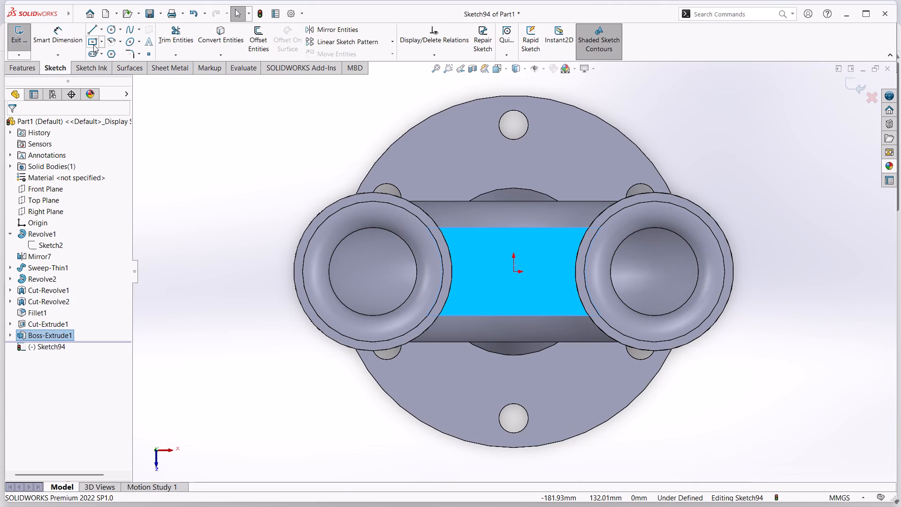
pyautogui.click(92, 43)
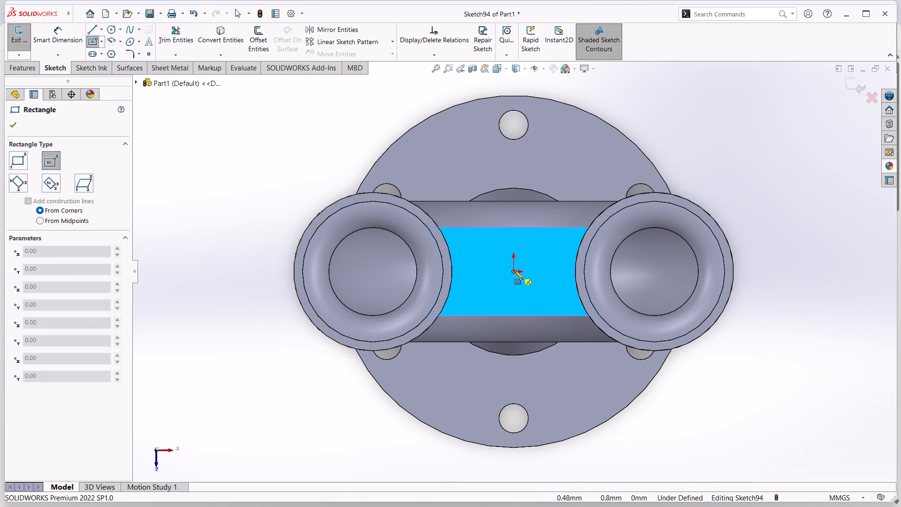
pyautogui.click(512, 273)
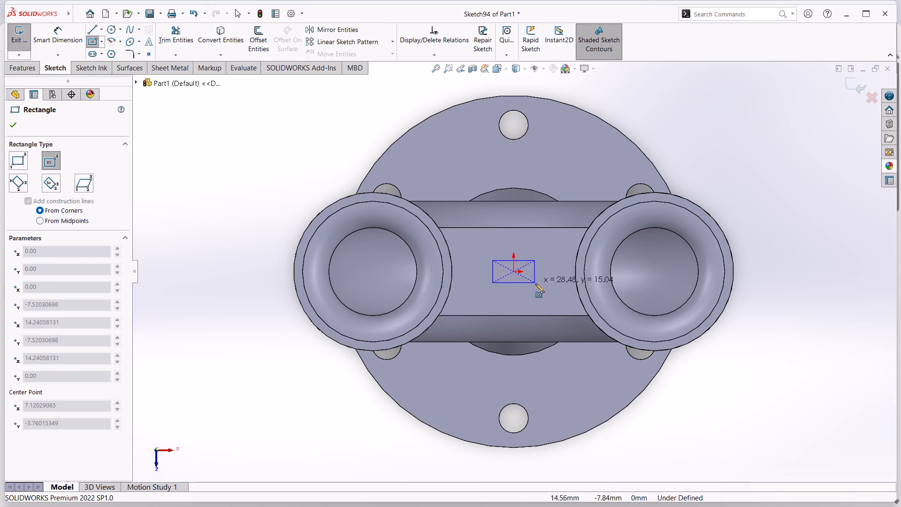
pyautogui.click(538, 287)
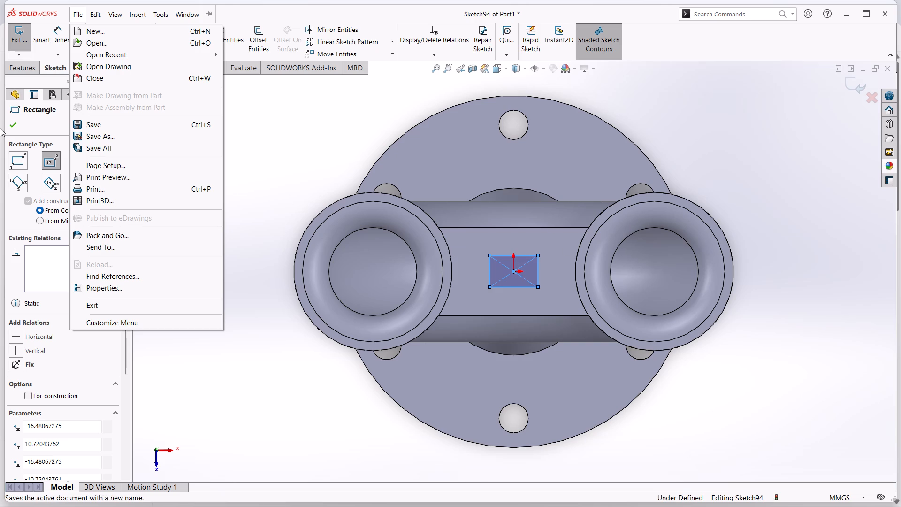
pyautogui.click(263, 138)
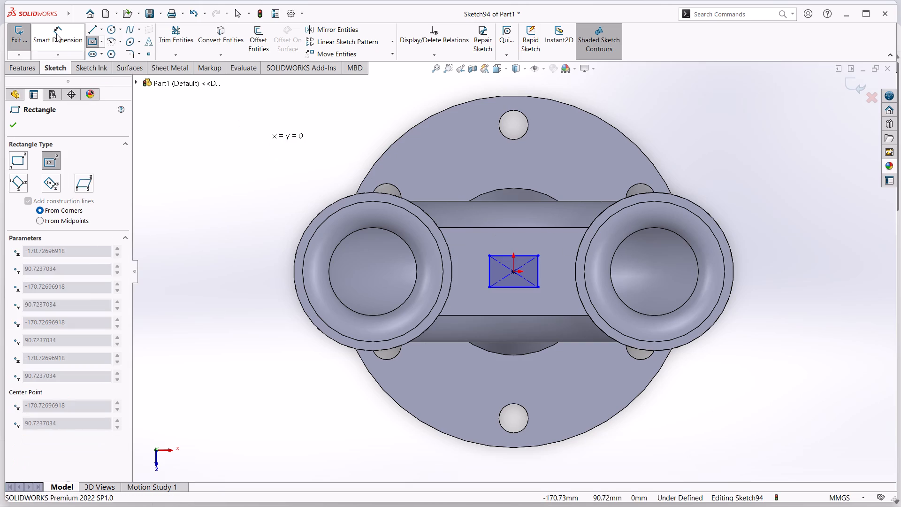
# Dimension the centre rectangle on the bridge's top face 18 mm wide and 18 mm high.
pyautogui.click(56, 32)
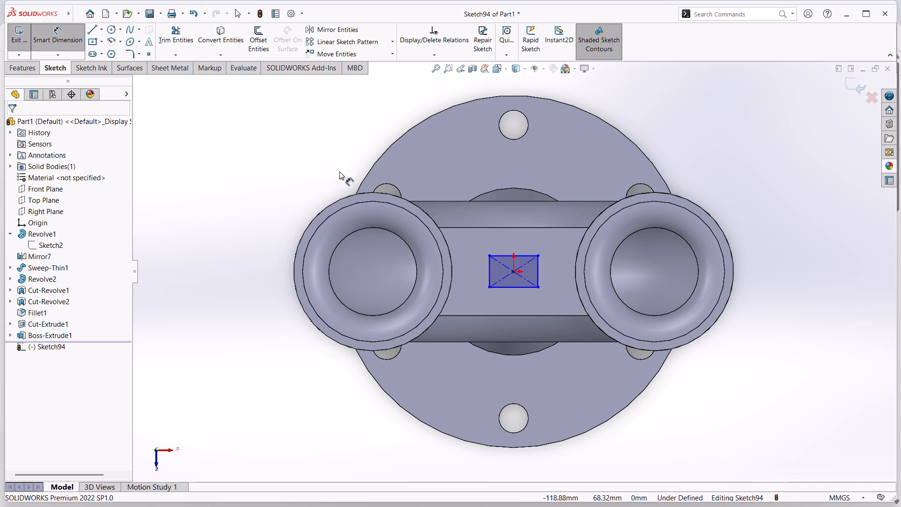
pyautogui.click(527, 256)
pyautogui.click(520, 239)
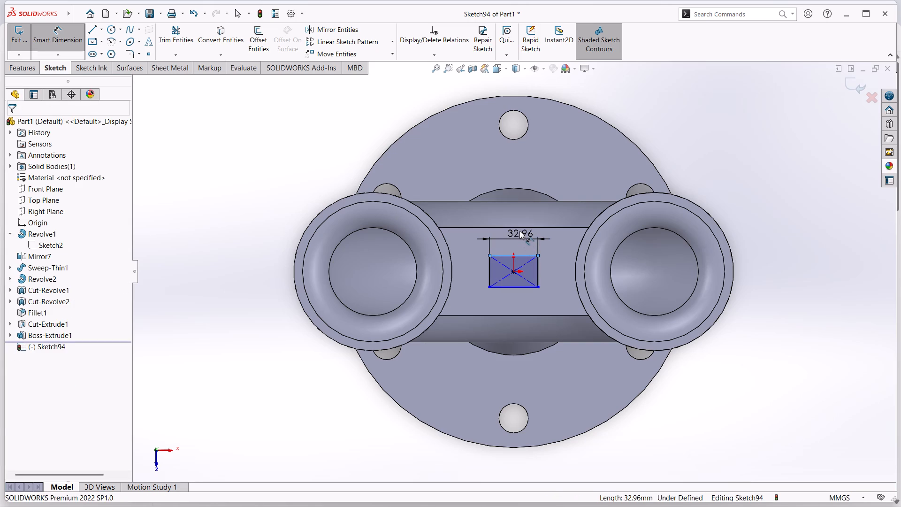
pyautogui.press('1')
pyautogui.press('8')
pyautogui.press('Return')
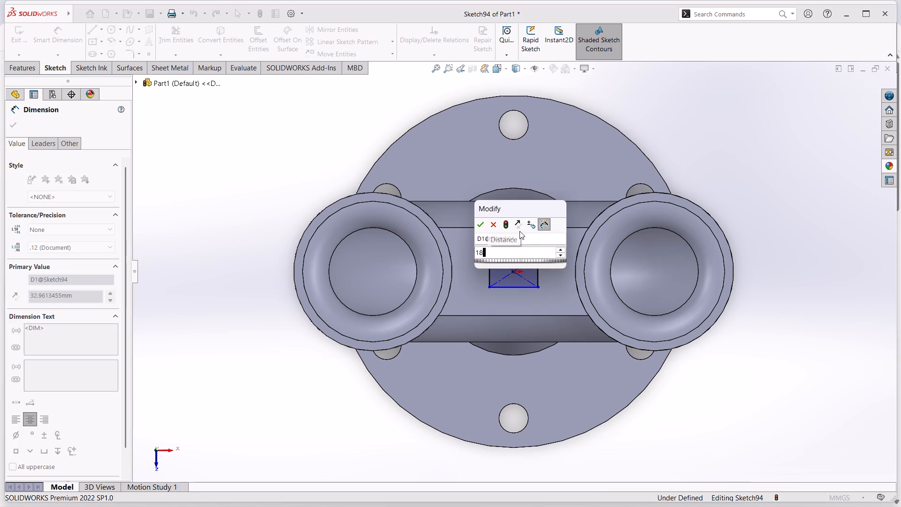
pyautogui.click(219, 215)
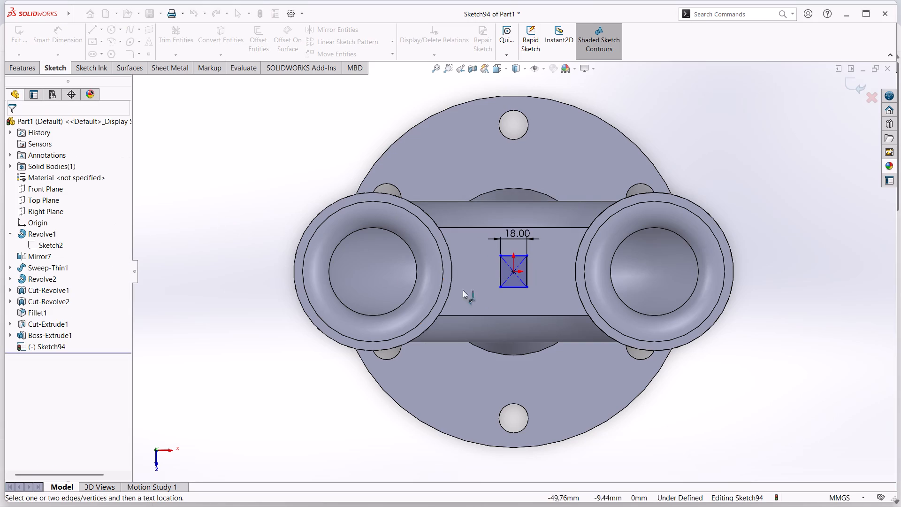
pyautogui.click(500, 274)
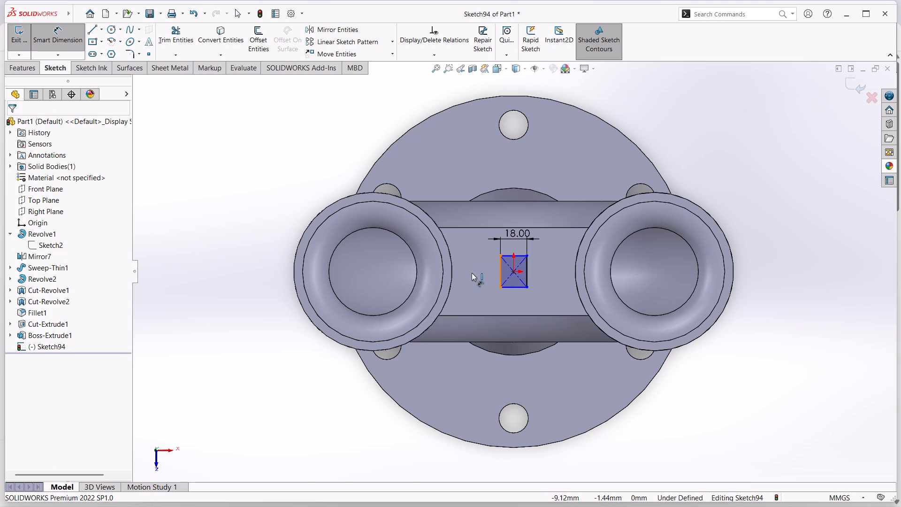
pyautogui.click(472, 273)
pyautogui.write('18')
pyautogui.press('Return')
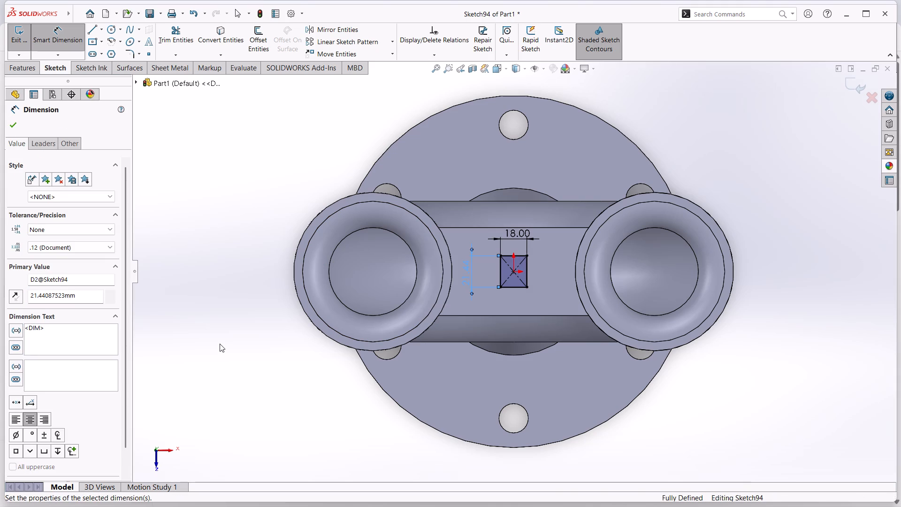
pyautogui.click(8, 124)
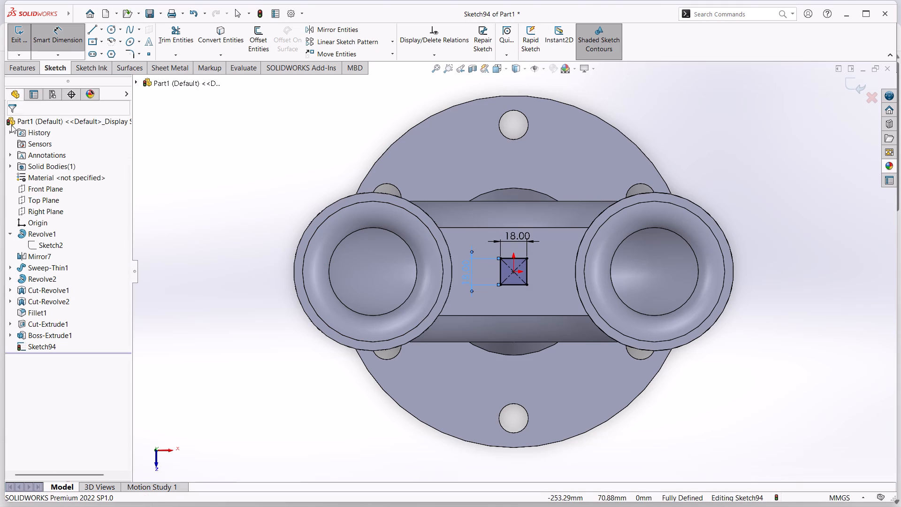
# Exit the sketch and cut-extrude the square down through the bridge with the Up To Next end condition.
pyautogui.click(23, 41)
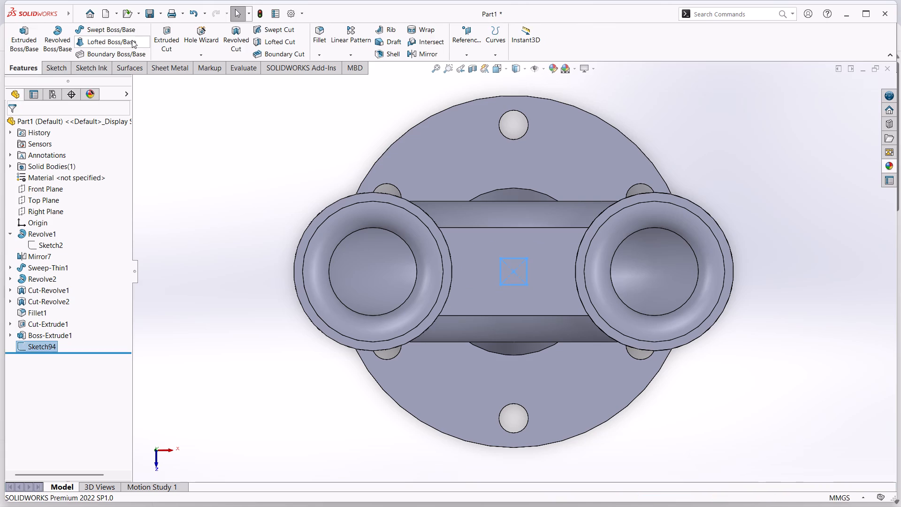
pyautogui.click(163, 38)
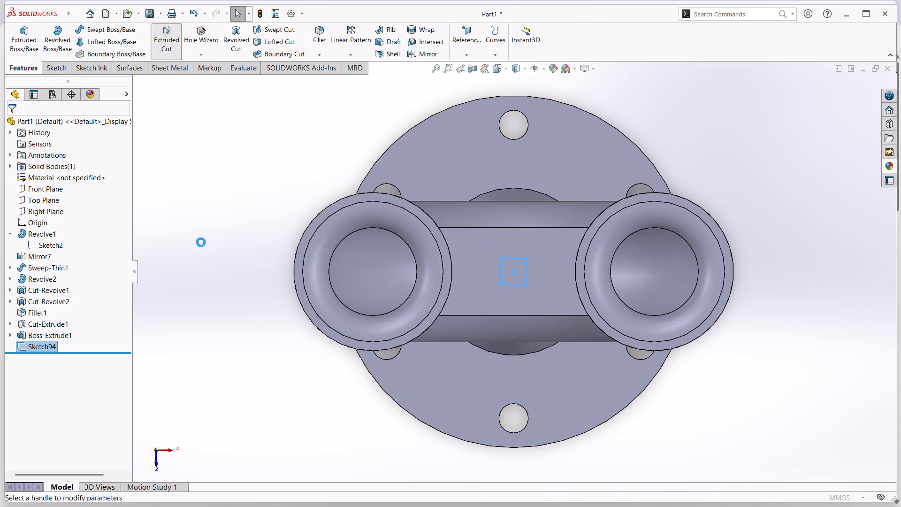
pyautogui.moveTo(186, 275); pyautogui.dragTo(183, 238, button='middle')
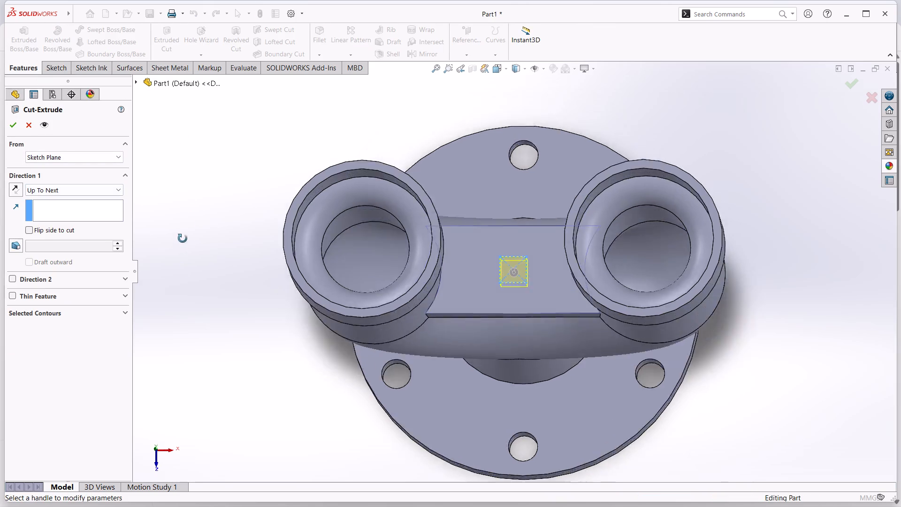
pyautogui.moveTo(183, 238); pyautogui.dragTo(194, 87, button='middle')
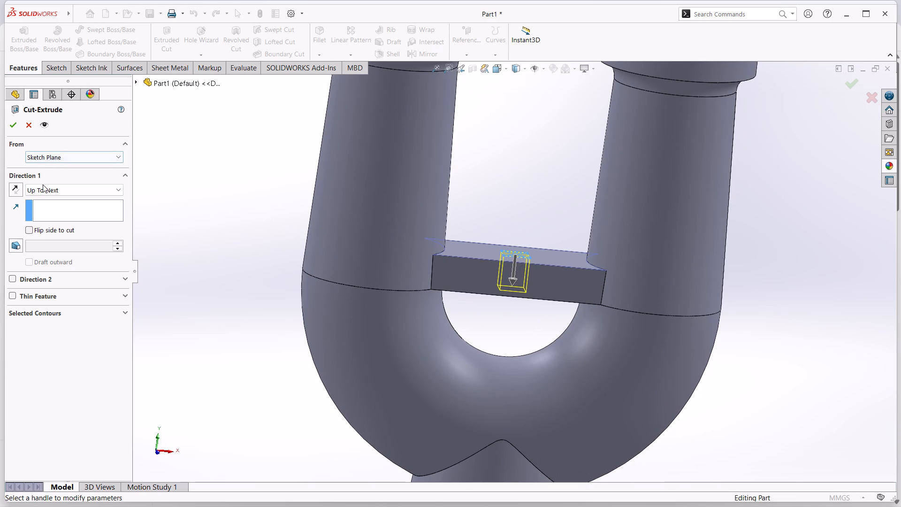
pyautogui.click(14, 124)
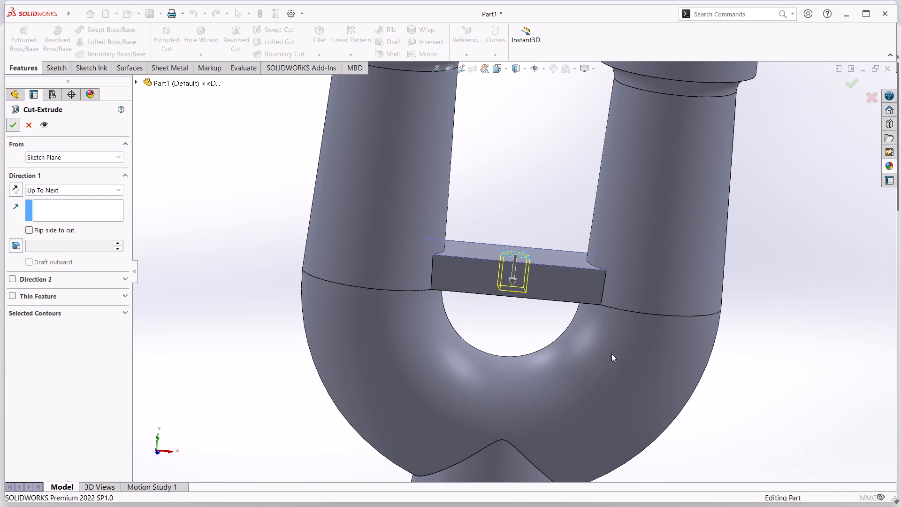
# Start a Front Plane sketch and draw a 3-point arc, radius about 159 mm, from the U-bend's outer edge to the flange's top corner.
pyautogui.moveTo(740, 383); pyautogui.dragTo(710, 307, button='middle')
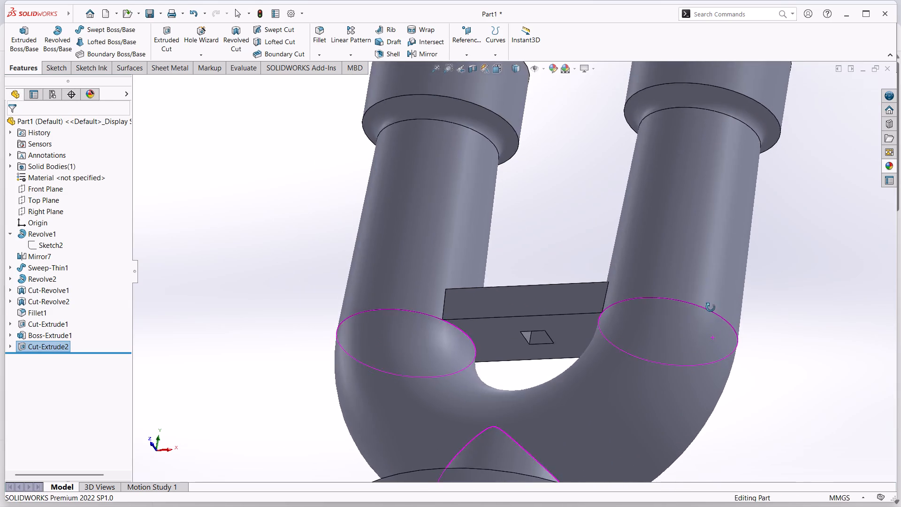
pyautogui.moveTo(710, 307); pyautogui.dragTo(713, 386, button='middle')
pyautogui.scroll(3, 684, 400)
pyautogui.scroll(-1, 568, 362)
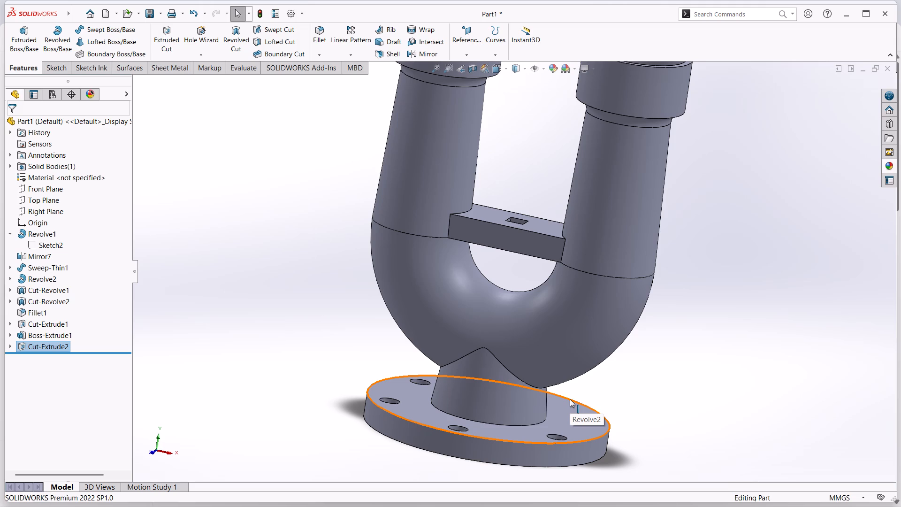
pyautogui.click(53, 189)
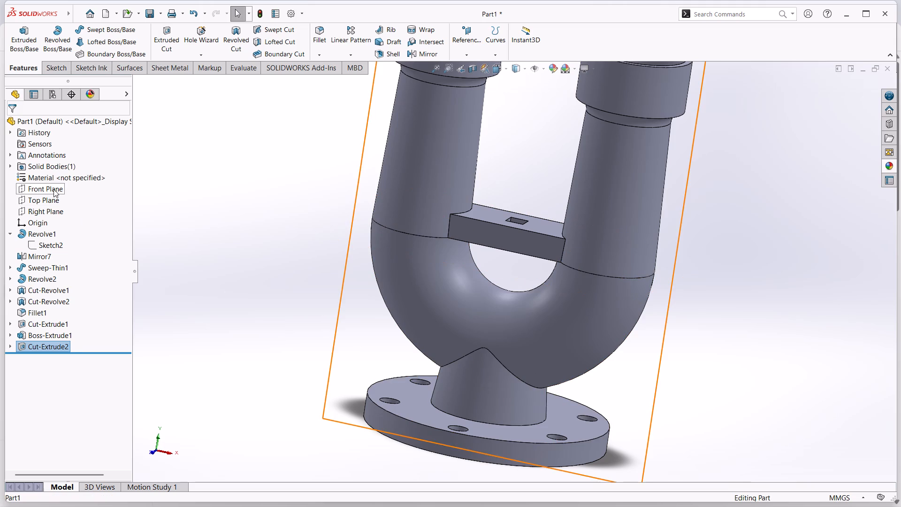
pyautogui.click(62, 174)
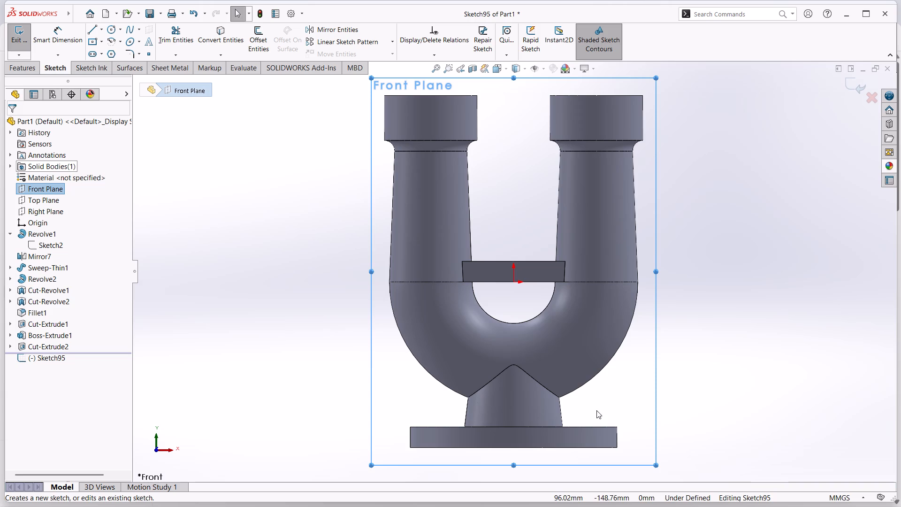
pyautogui.click(120, 42)
pyautogui.click(118, 77)
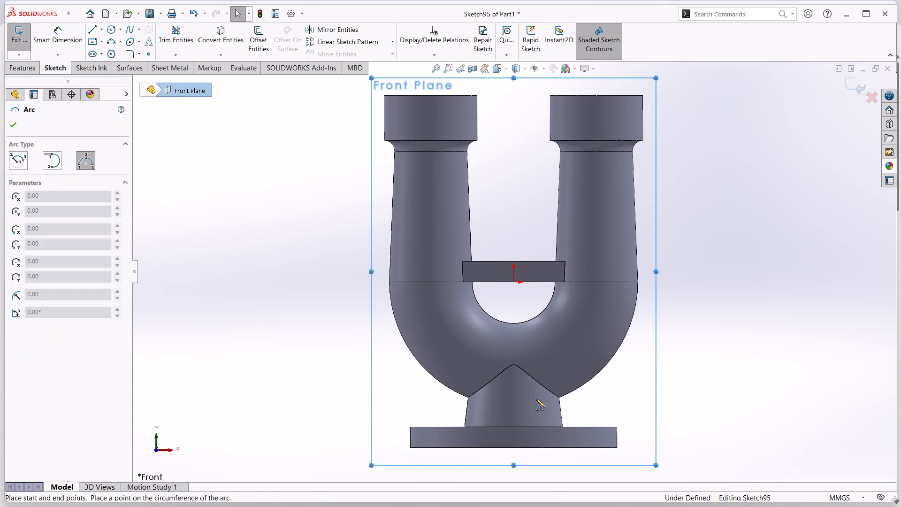
pyautogui.click(617, 353)
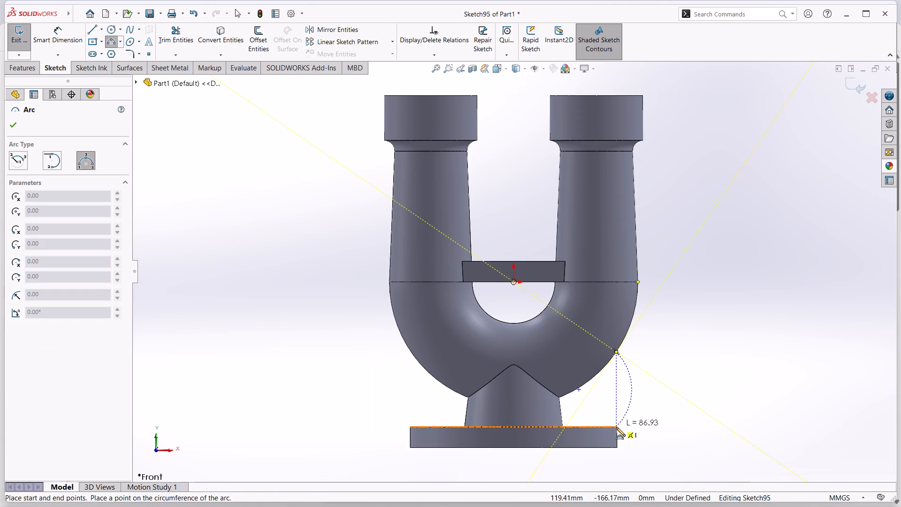
pyautogui.click(618, 426)
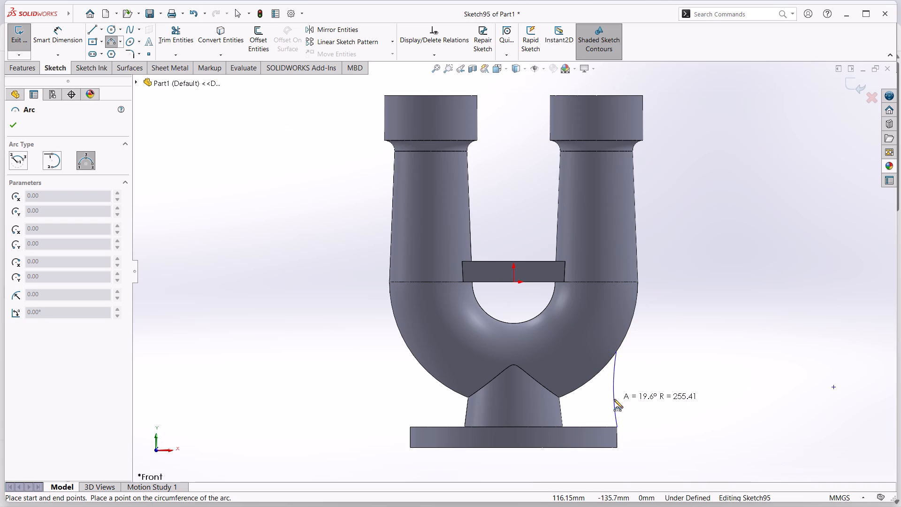
pyautogui.click(612, 399)
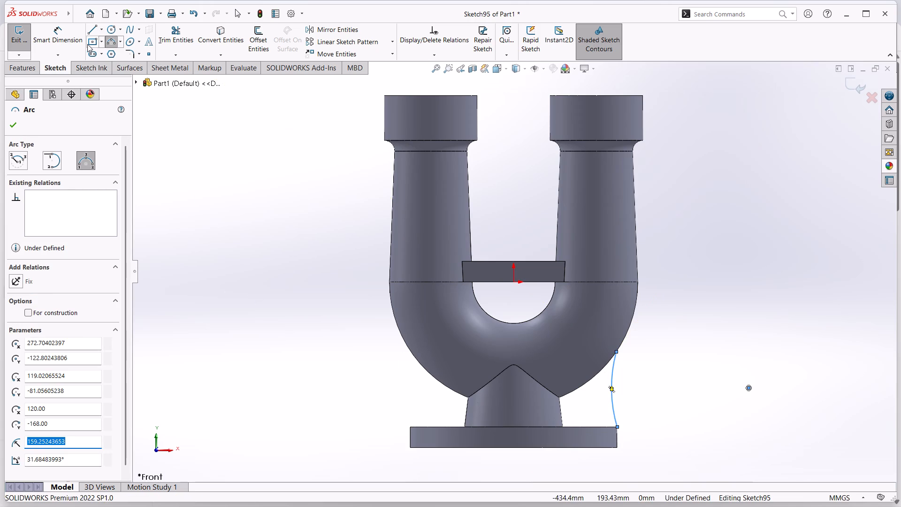
# Dimension the arc between the U-bend and the base flange with a radius of 60 mm.
pyautogui.click(68, 40)
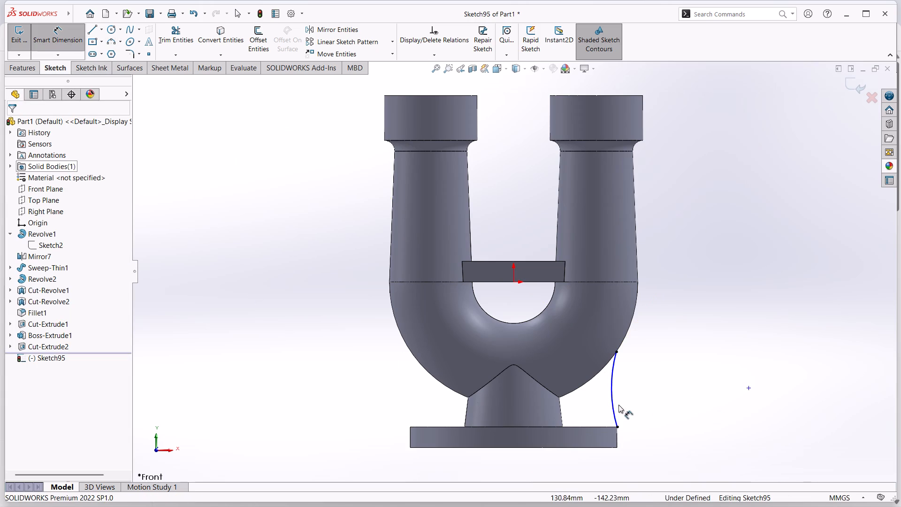
pyautogui.click(612, 405)
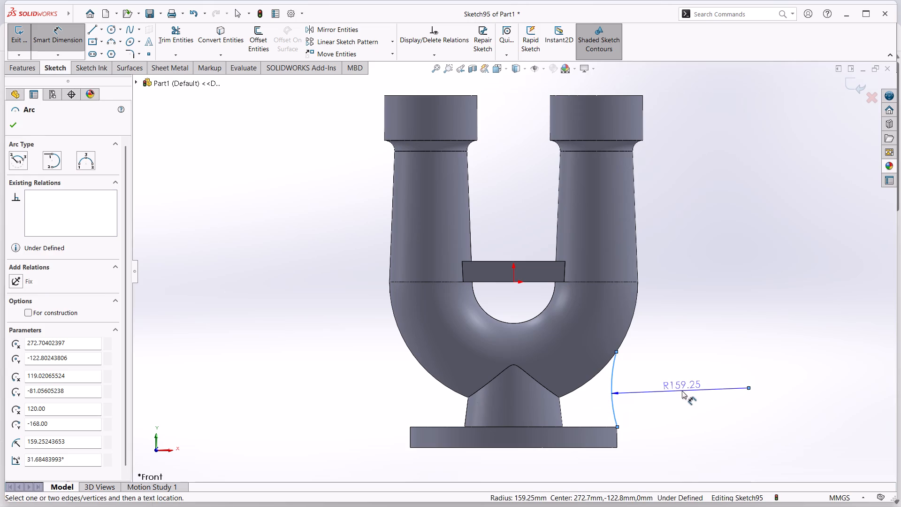
pyautogui.click(675, 393)
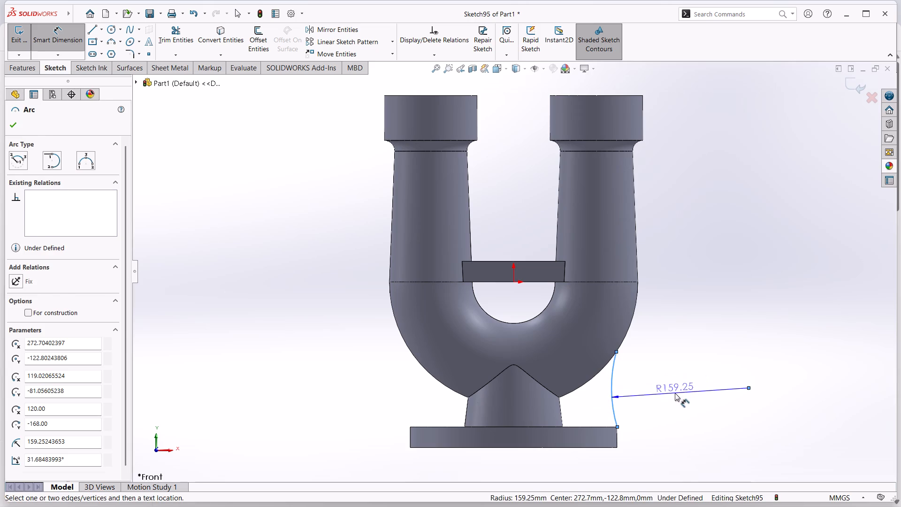
pyautogui.write('60')
pyautogui.press('Return')
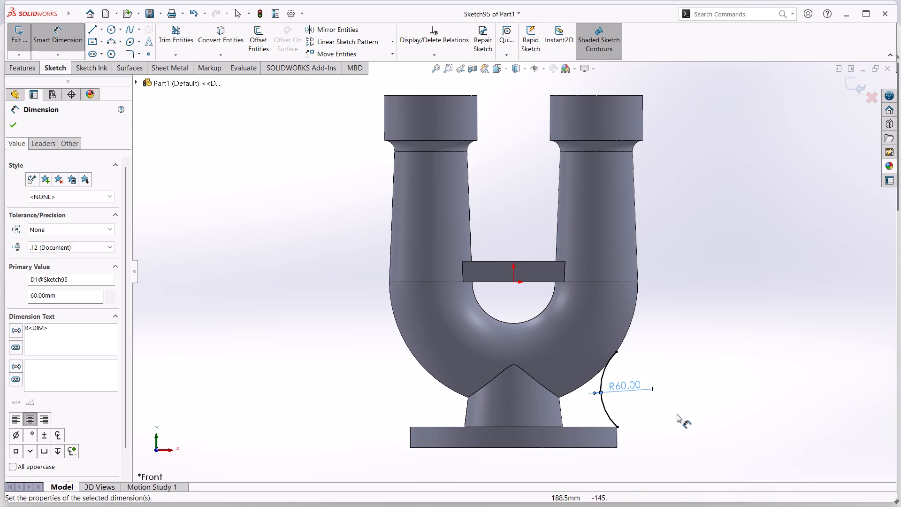
pyautogui.click(677, 415)
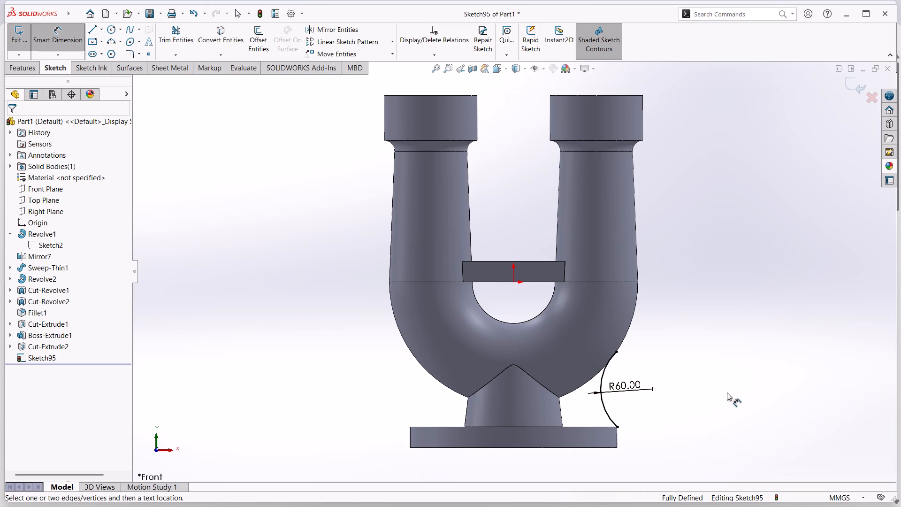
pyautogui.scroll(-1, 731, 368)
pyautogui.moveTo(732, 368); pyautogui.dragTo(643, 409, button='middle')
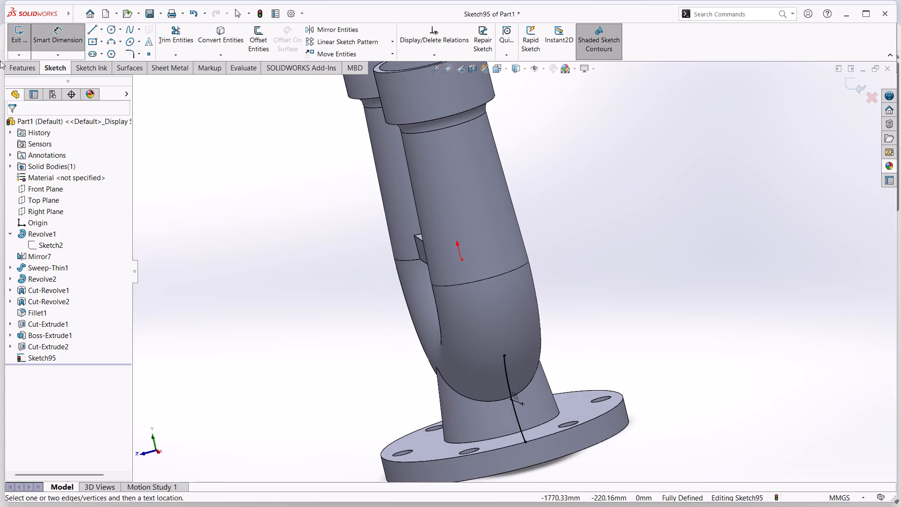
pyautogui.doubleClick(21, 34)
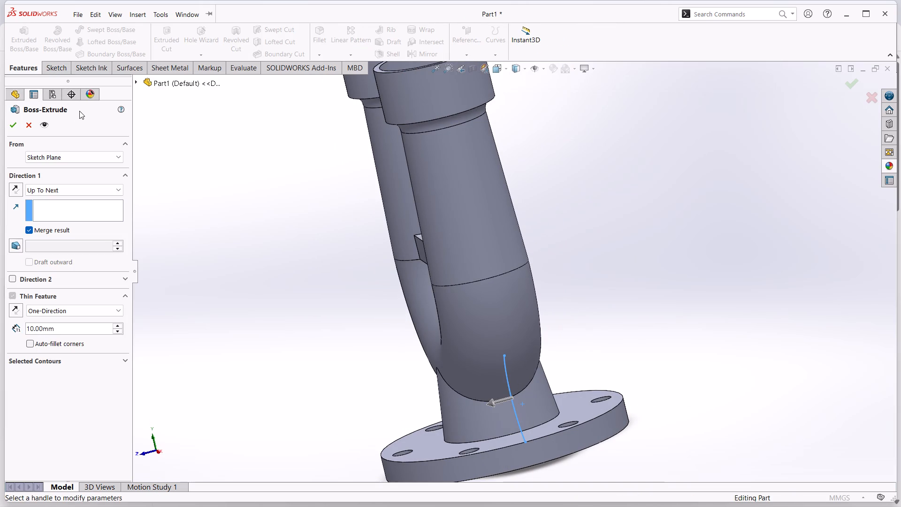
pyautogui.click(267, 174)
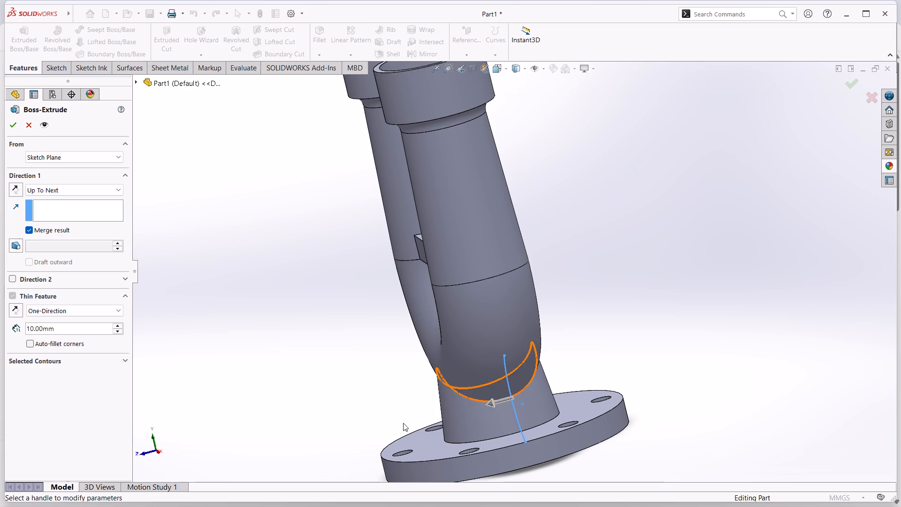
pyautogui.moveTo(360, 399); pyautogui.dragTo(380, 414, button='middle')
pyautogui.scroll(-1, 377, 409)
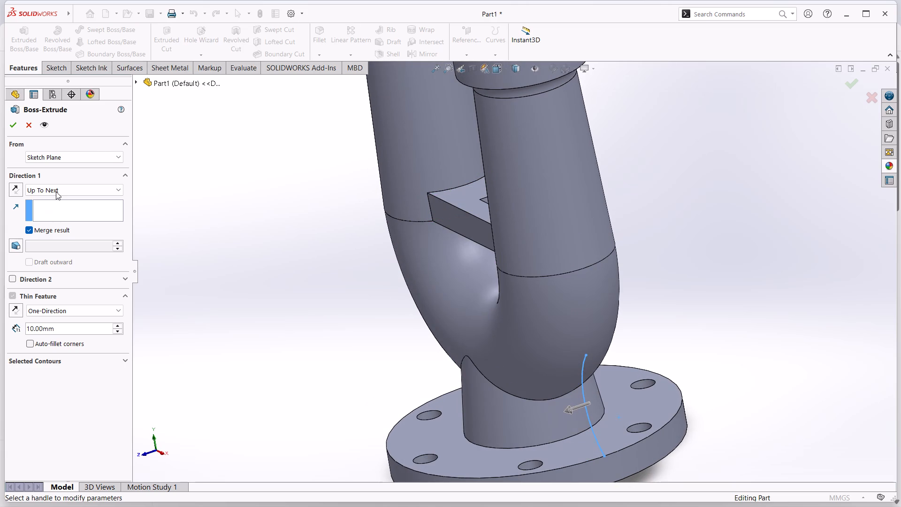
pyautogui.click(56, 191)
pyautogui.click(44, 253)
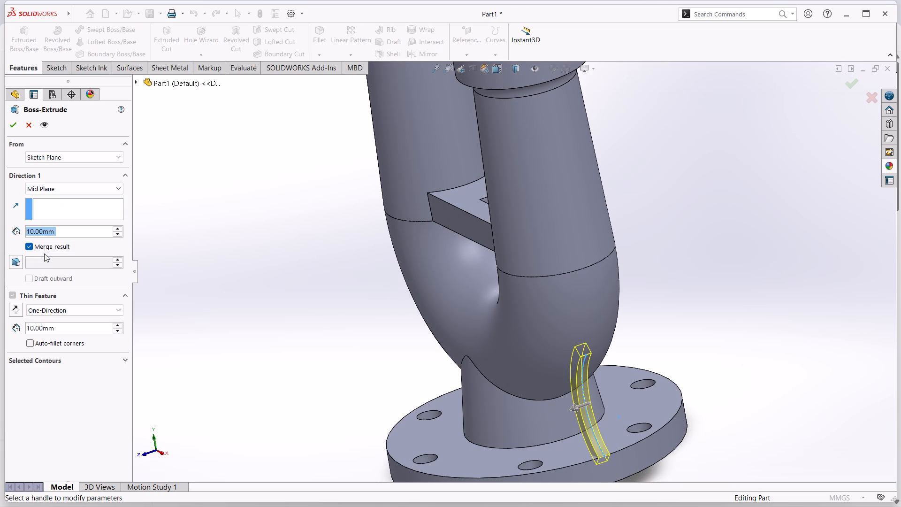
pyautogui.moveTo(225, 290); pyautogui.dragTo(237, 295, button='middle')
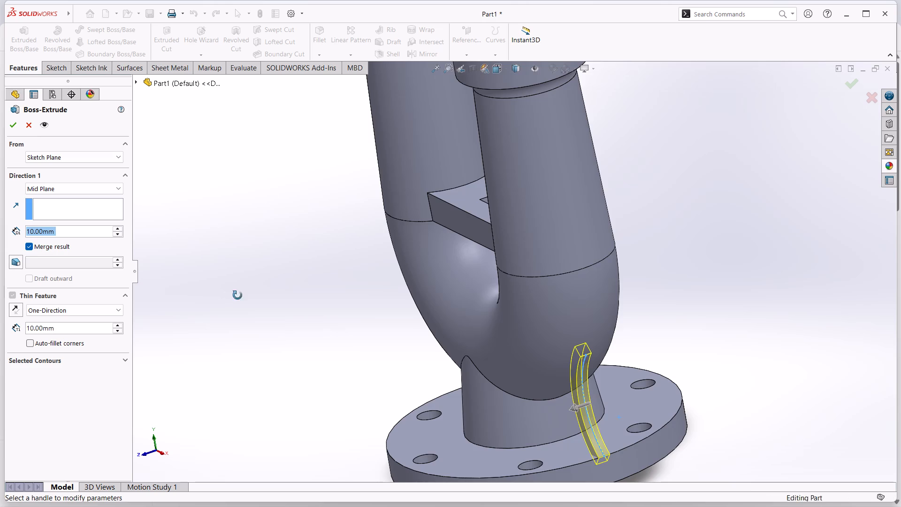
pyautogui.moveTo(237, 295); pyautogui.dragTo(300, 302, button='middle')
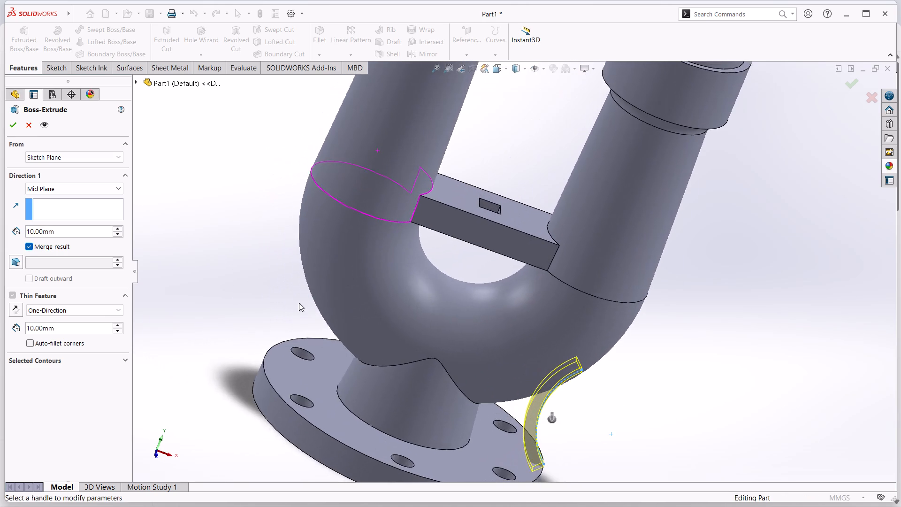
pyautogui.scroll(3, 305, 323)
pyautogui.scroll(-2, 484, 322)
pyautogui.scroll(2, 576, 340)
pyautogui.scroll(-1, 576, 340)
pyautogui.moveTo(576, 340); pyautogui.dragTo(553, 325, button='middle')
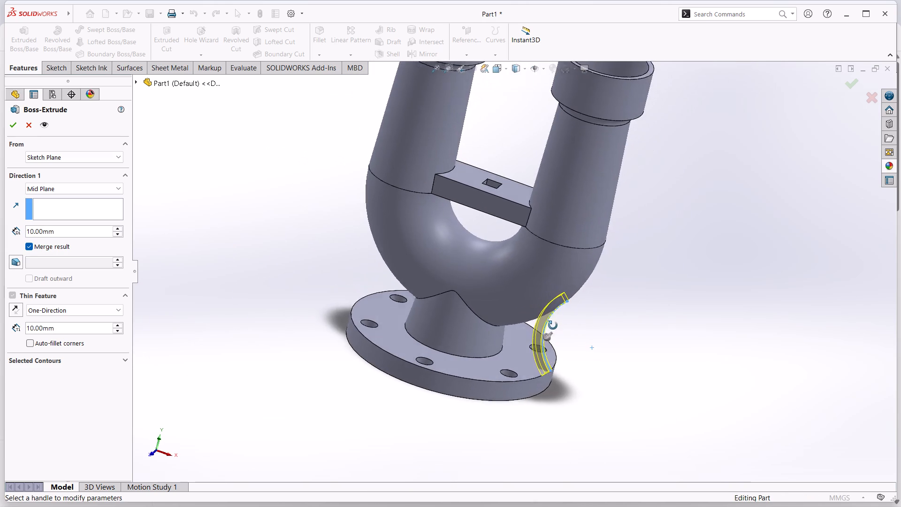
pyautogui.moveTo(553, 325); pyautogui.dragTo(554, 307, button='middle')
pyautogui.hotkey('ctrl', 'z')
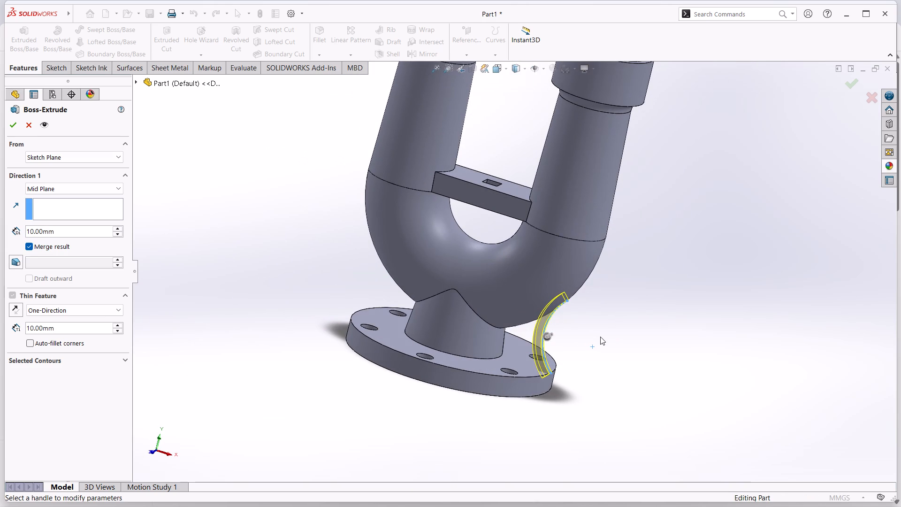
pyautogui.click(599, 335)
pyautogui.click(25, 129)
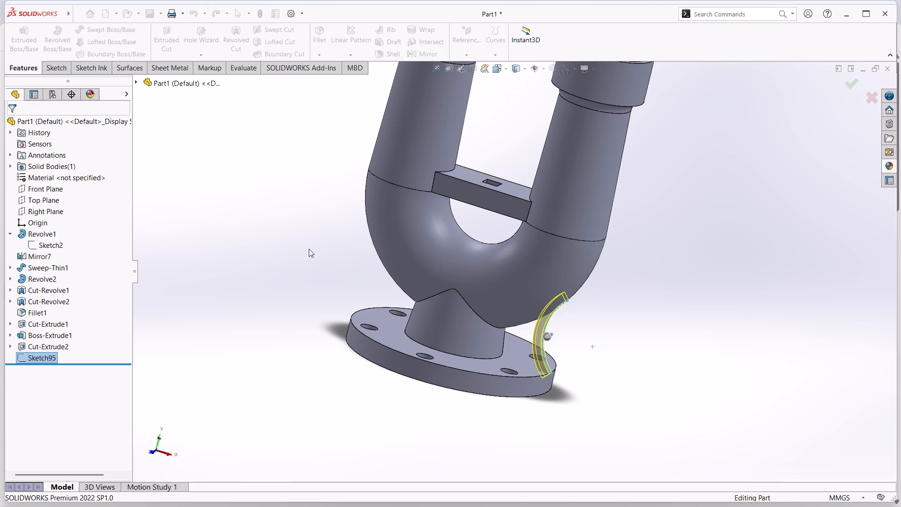
# Reopen the Front Plane rib sketch for editing and delete the R60 arc between the U-bend and the flange.
pyautogui.scroll(-2, 539, 313)
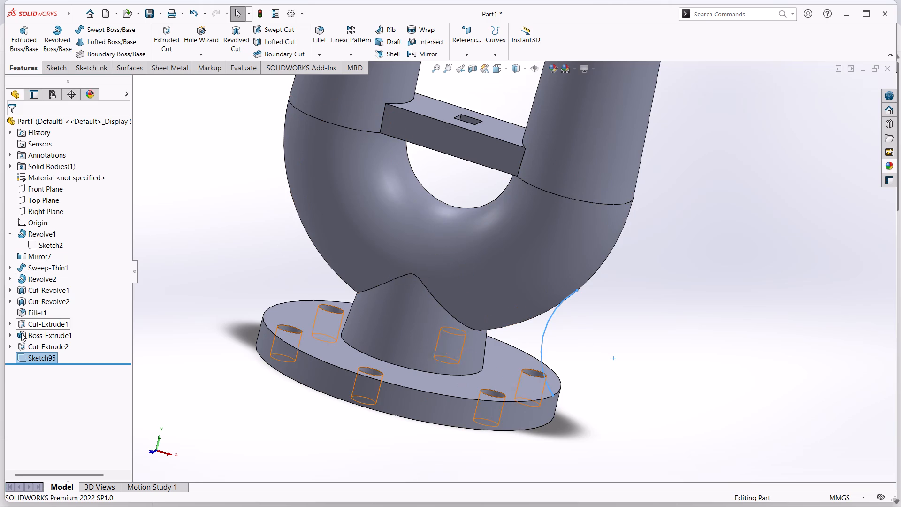
pyautogui.rightClick(33, 360)
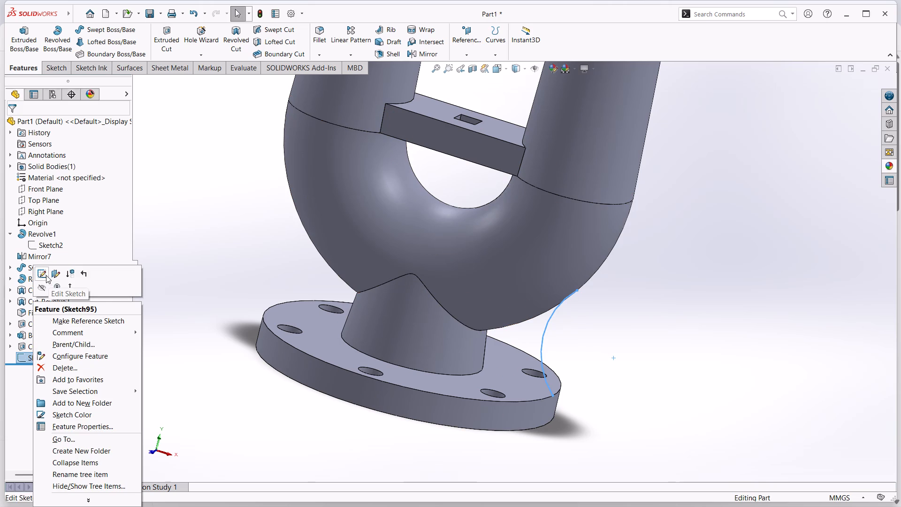
pyautogui.click(43, 272)
pyautogui.scroll(-4, 601, 427)
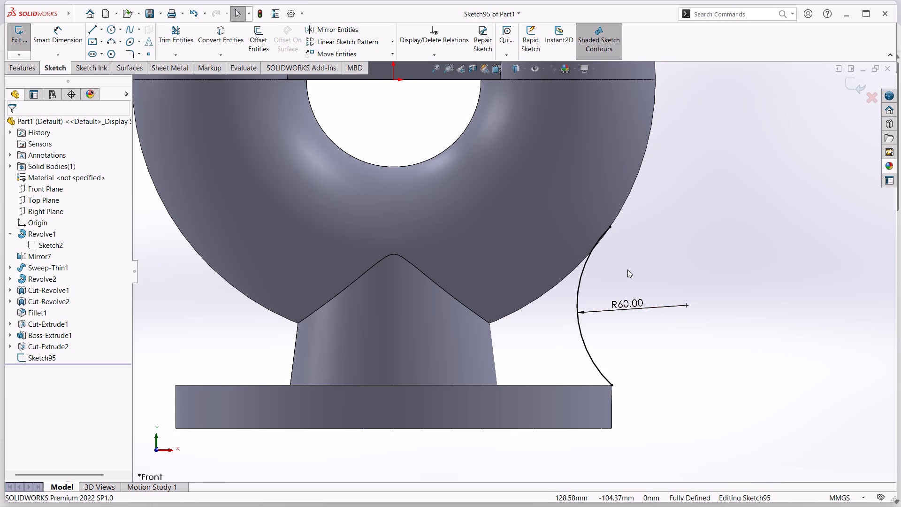
pyautogui.moveTo(611, 384); pyautogui.dragTo(603, 384)
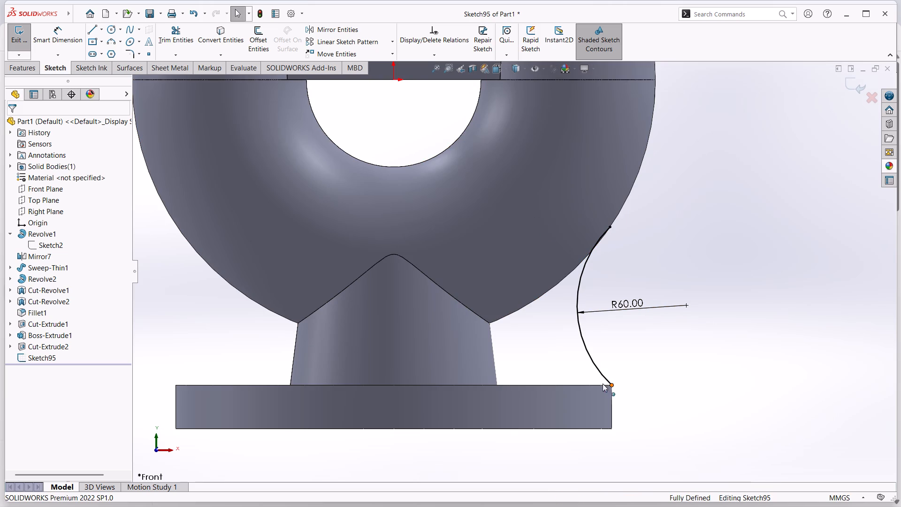
pyautogui.moveTo(603, 384); pyautogui.dragTo(592, 385)
pyautogui.click(697, 385)
pyautogui.click(591, 356)
pyautogui.press('Delete')
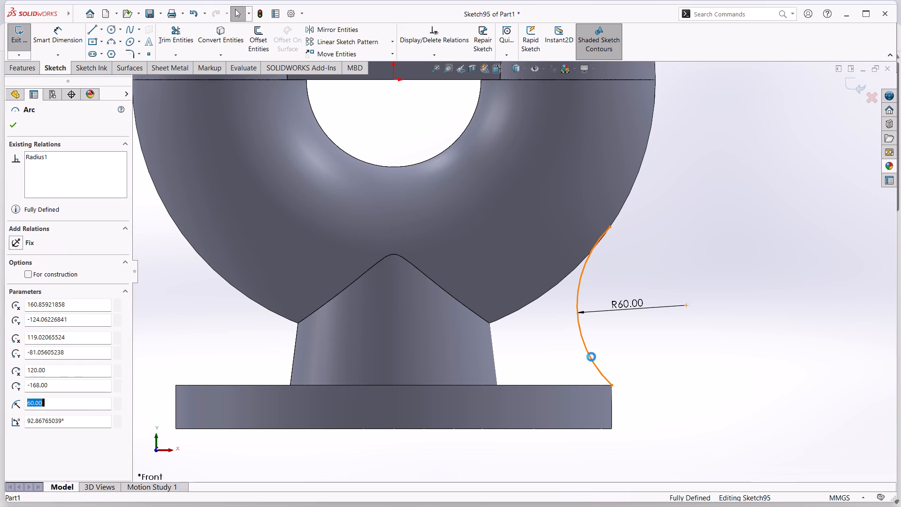
pyautogui.click(405, 261)
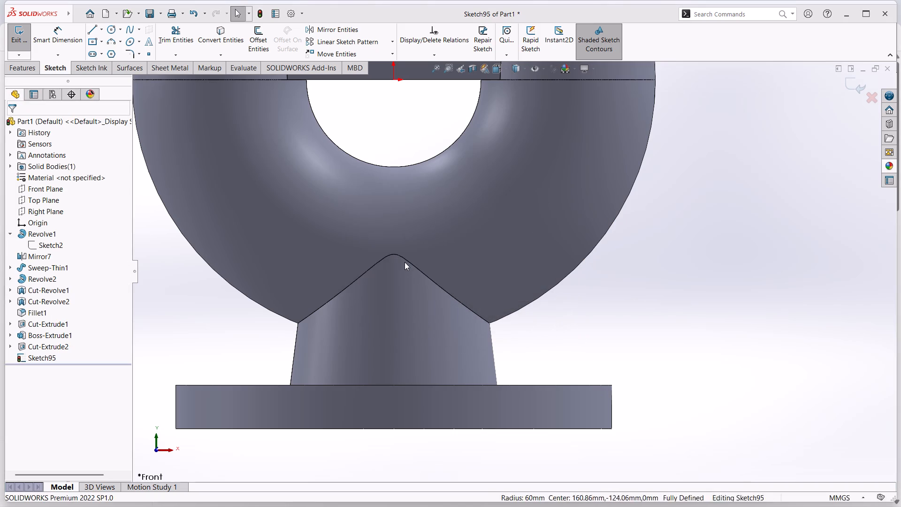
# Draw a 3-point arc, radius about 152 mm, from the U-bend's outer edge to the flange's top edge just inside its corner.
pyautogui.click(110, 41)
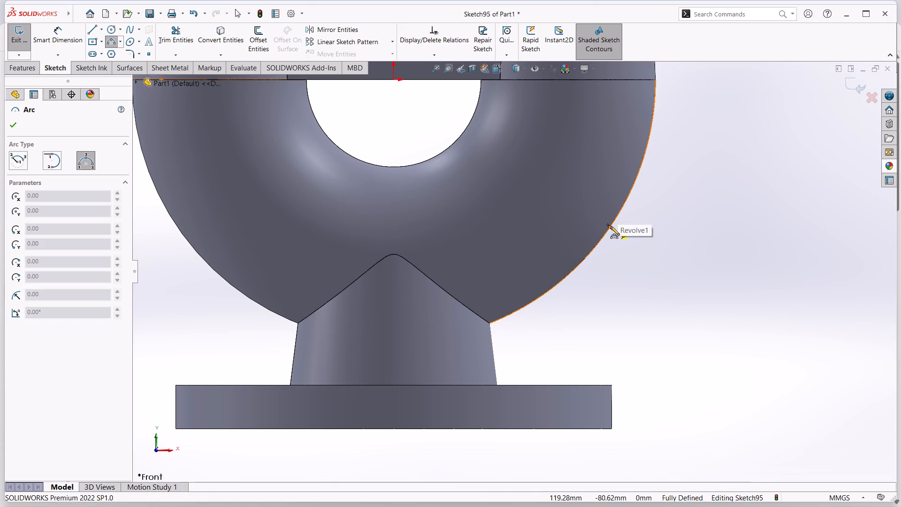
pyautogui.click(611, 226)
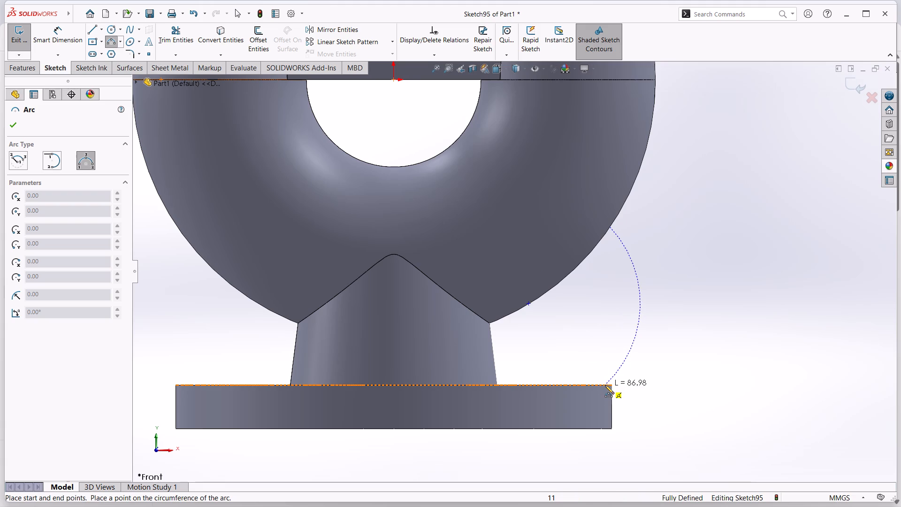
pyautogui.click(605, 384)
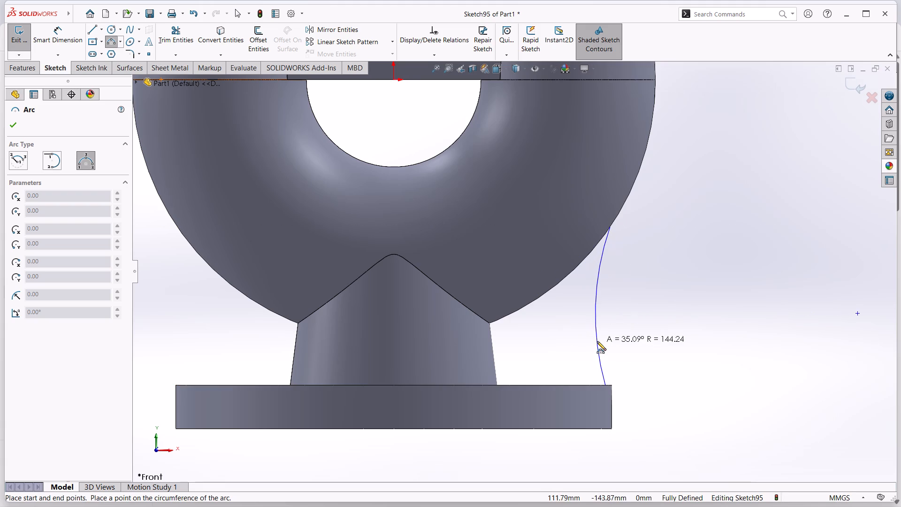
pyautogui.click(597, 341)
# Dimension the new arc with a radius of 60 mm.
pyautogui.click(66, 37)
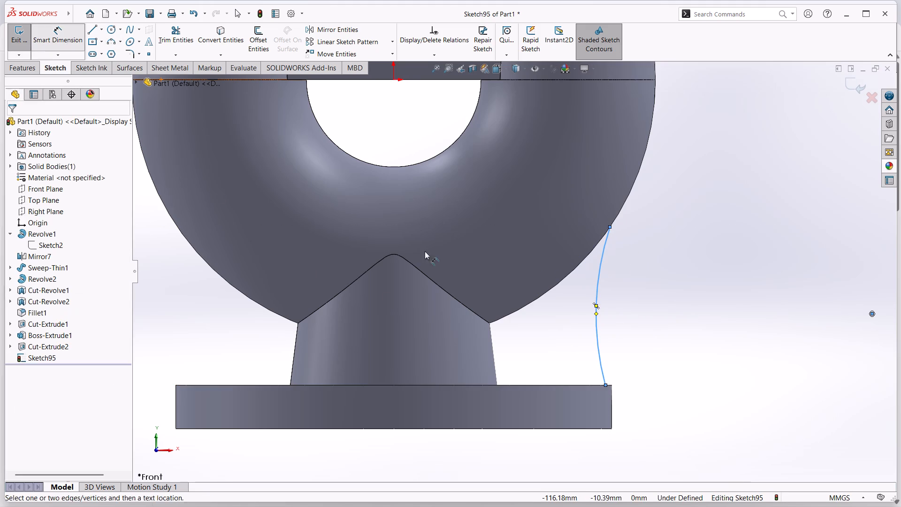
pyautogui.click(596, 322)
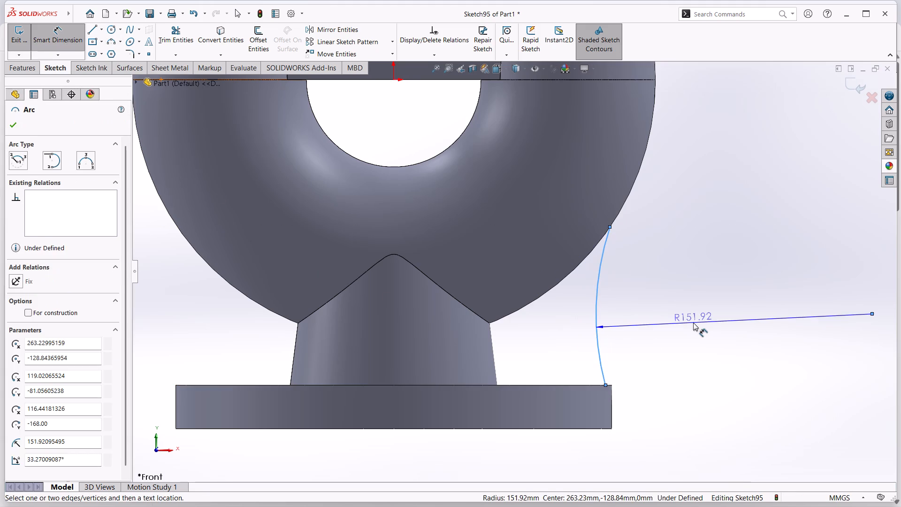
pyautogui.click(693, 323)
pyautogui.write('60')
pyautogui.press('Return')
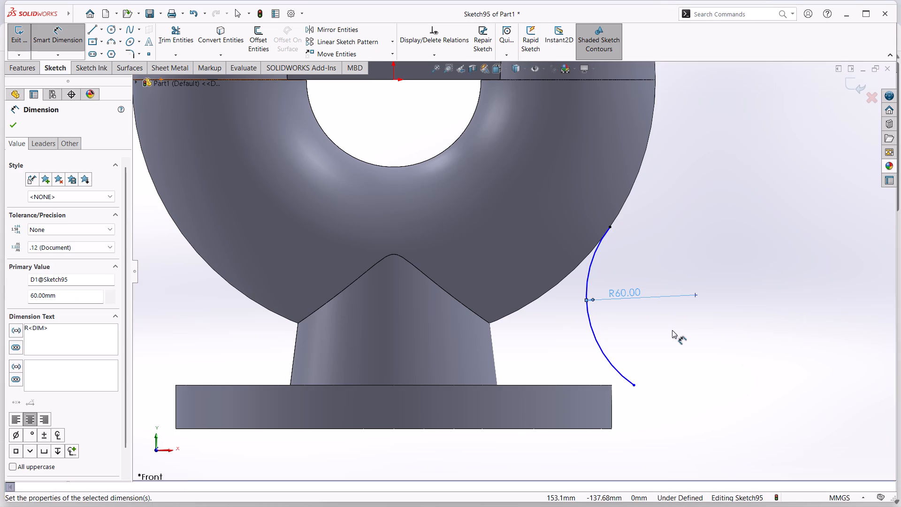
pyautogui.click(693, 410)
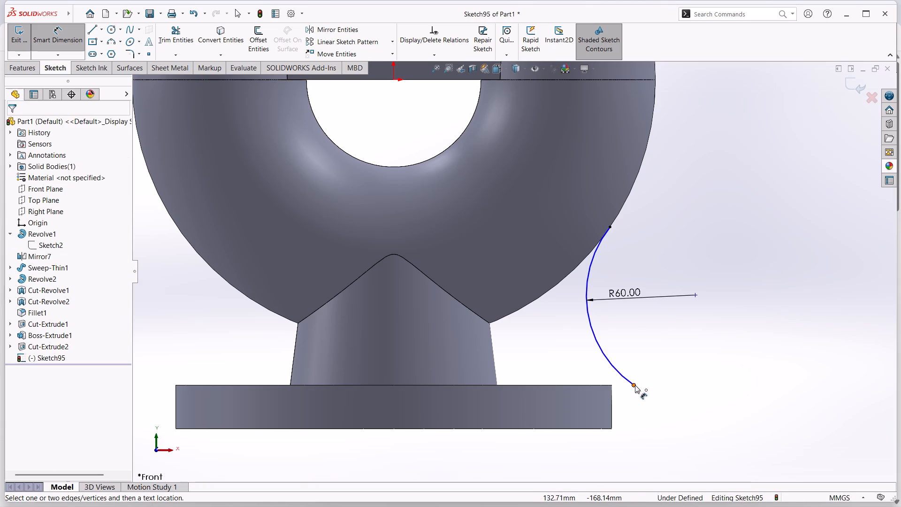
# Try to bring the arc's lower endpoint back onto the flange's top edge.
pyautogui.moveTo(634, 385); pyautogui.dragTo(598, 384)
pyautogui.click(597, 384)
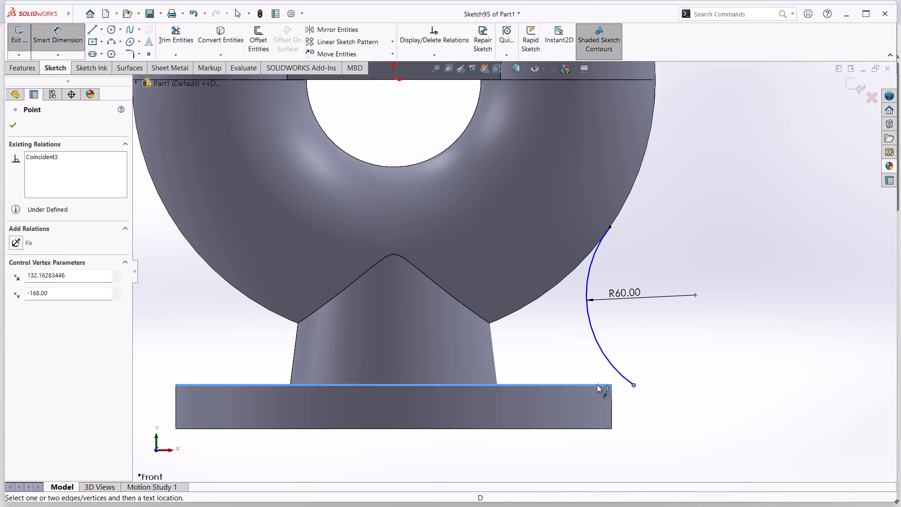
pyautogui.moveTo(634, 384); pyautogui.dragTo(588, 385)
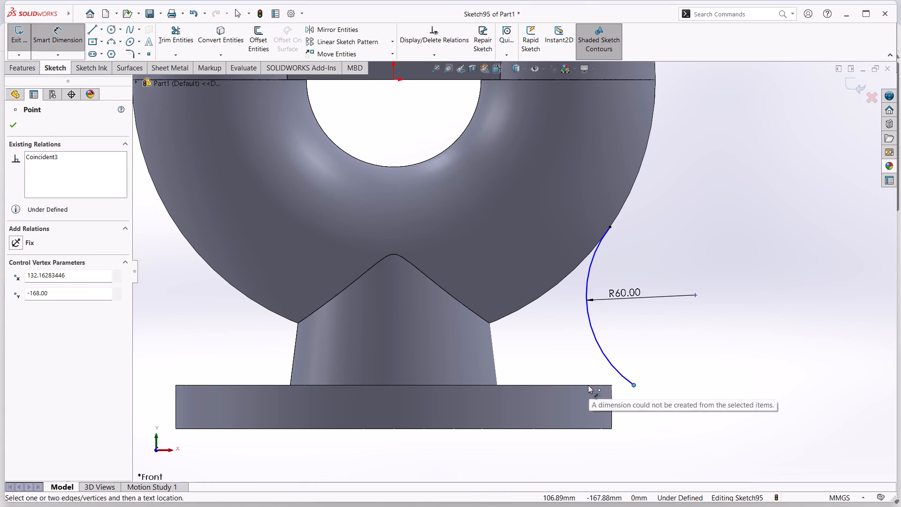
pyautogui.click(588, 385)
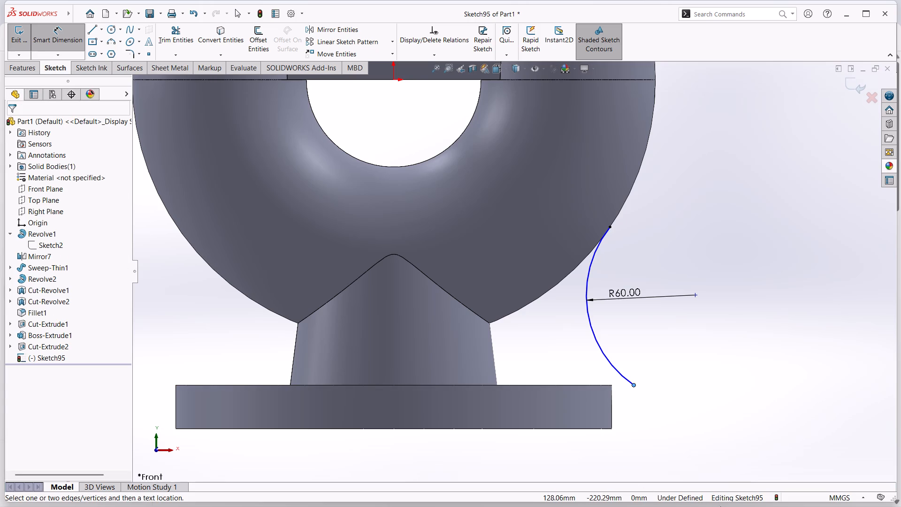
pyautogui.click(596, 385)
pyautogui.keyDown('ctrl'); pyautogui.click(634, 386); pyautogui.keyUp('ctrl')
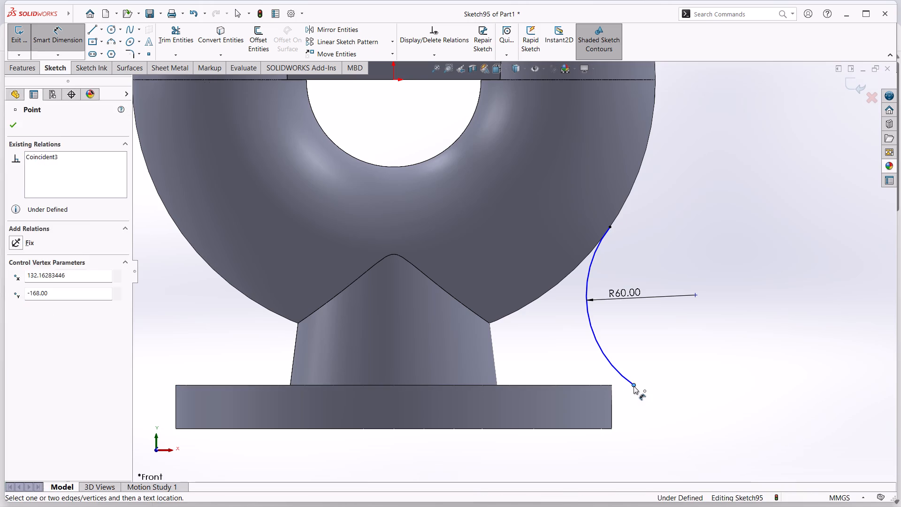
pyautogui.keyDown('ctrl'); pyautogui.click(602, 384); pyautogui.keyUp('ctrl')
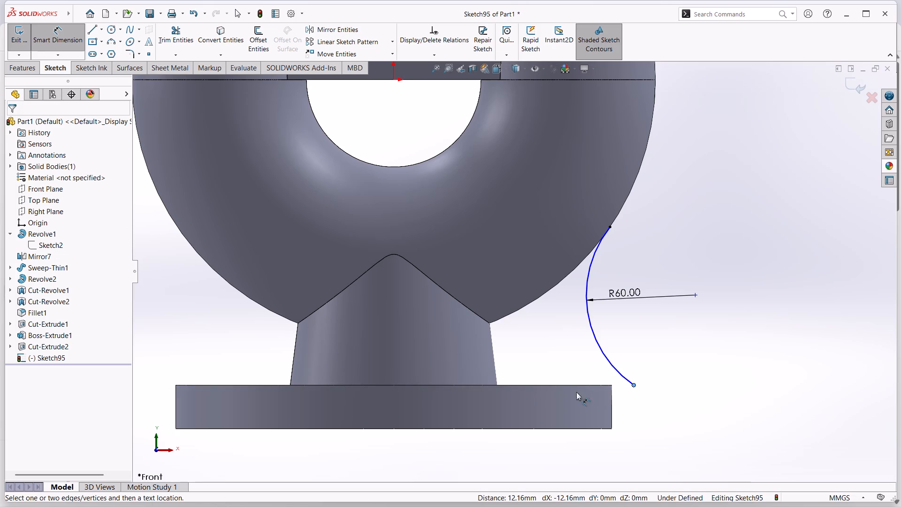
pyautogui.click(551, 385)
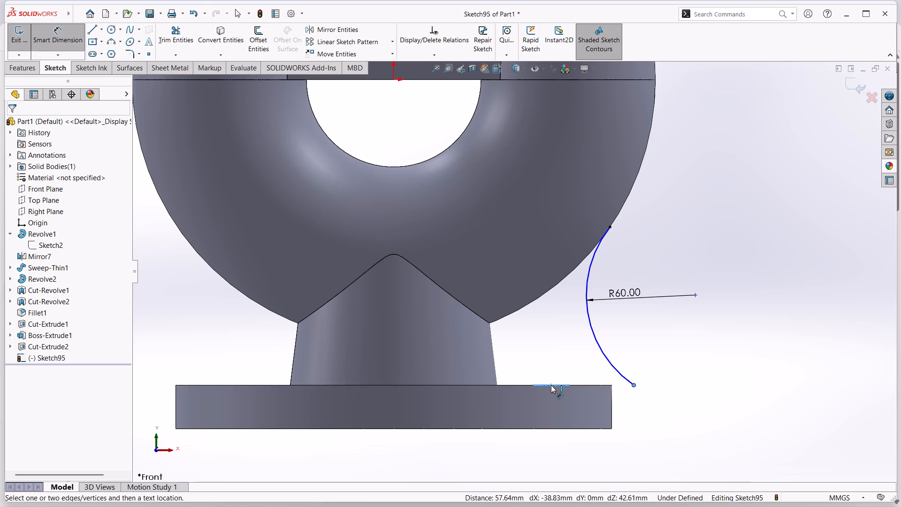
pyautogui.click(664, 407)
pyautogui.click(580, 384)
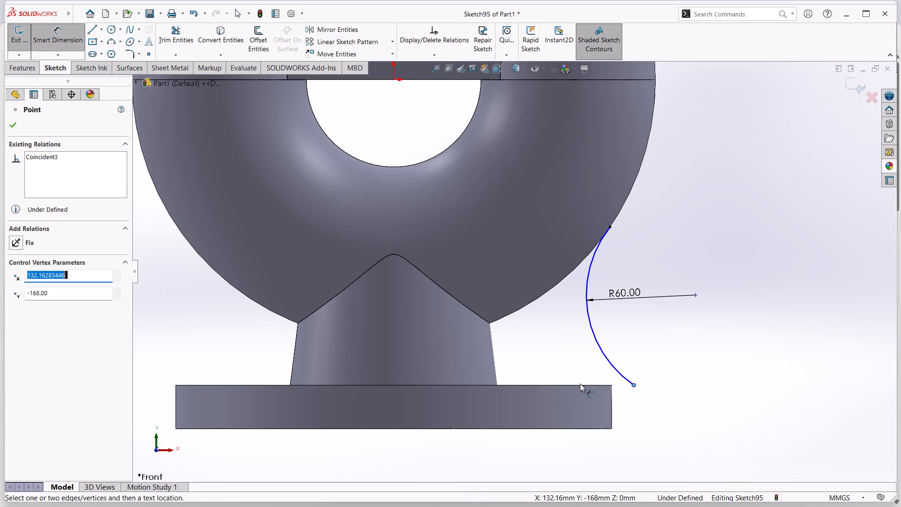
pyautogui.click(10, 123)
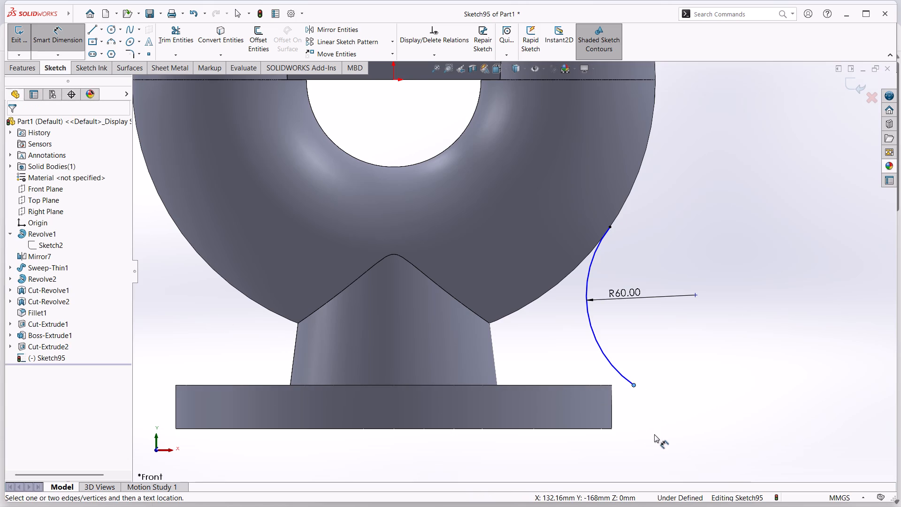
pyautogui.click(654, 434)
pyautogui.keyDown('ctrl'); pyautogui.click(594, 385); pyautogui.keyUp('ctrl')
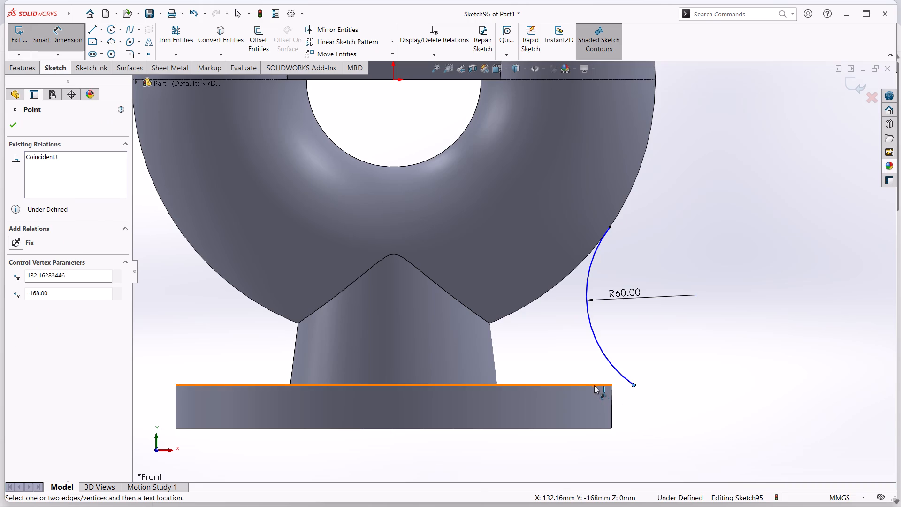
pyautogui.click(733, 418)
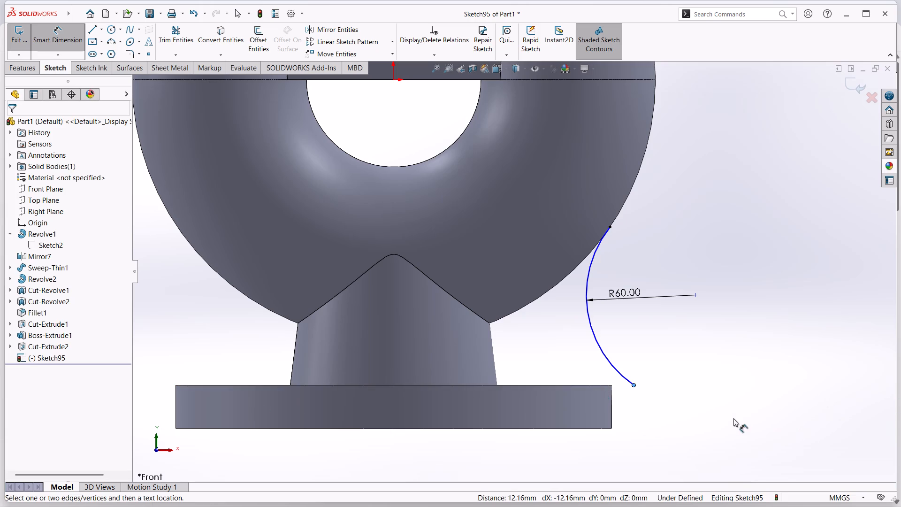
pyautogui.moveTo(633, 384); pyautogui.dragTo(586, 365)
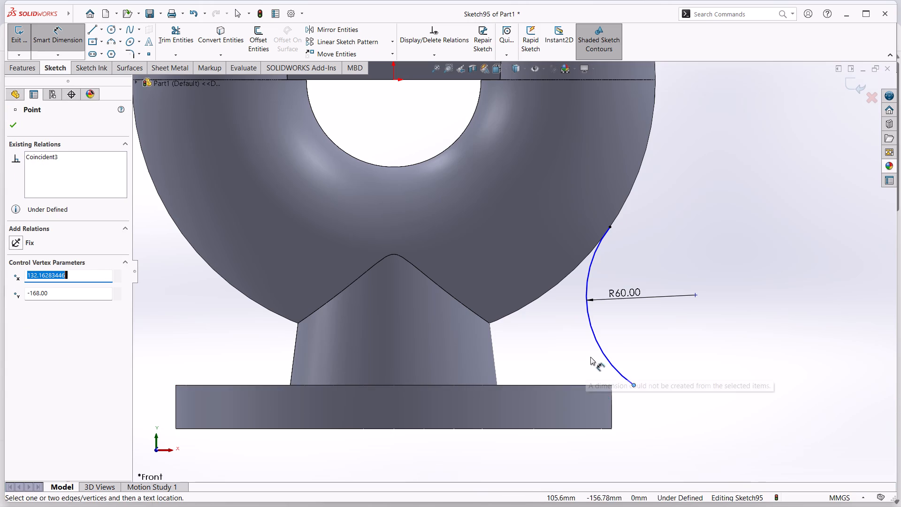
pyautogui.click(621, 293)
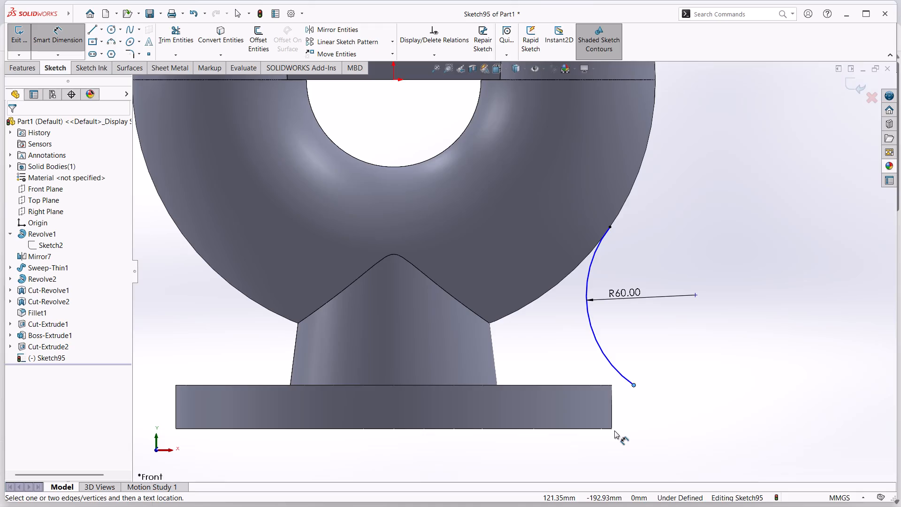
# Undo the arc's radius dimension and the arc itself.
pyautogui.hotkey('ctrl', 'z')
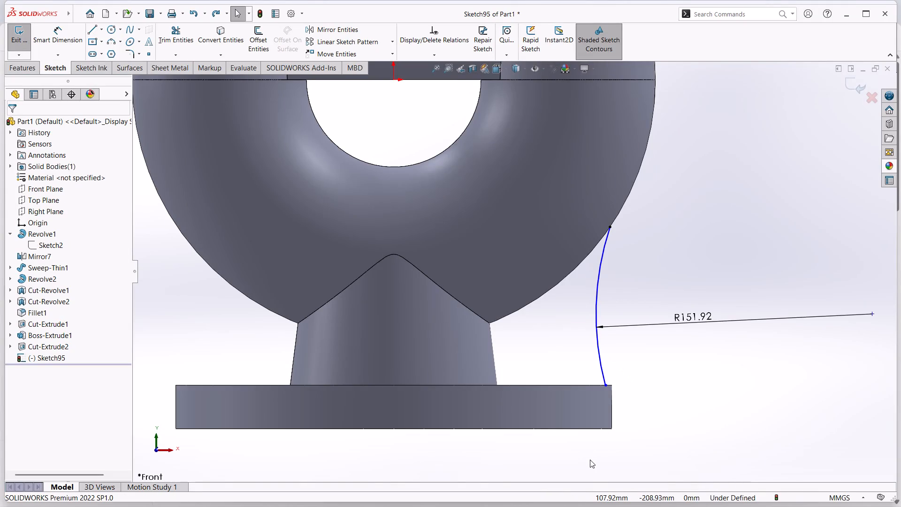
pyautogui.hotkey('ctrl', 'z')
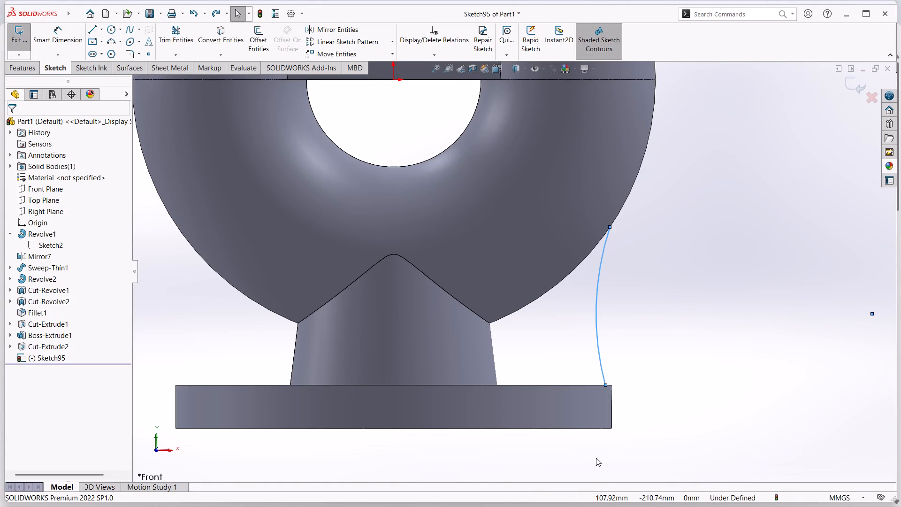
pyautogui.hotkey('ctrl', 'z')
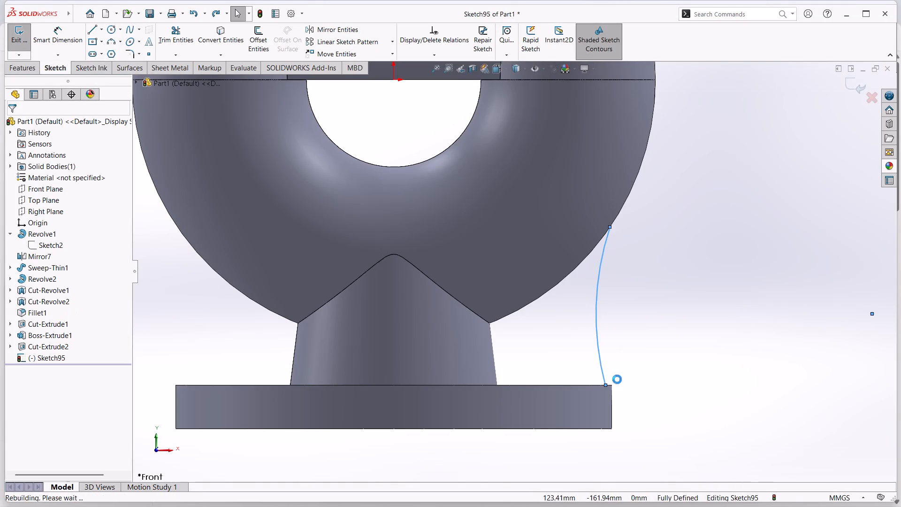
# Draw a 3-point arc, radius about 85 mm, from higher on the U-bend's outer edge to the flange's top edge inside its corner.
pyautogui.click(107, 44)
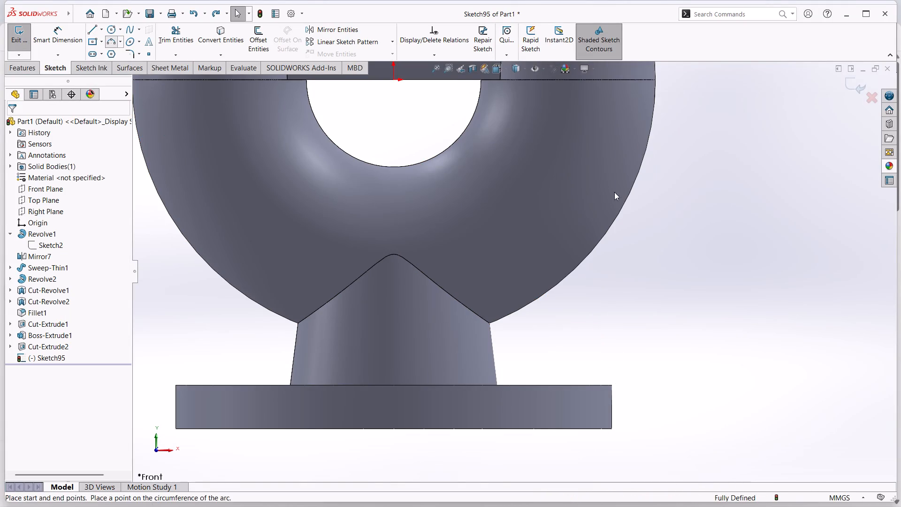
pyautogui.click(619, 213)
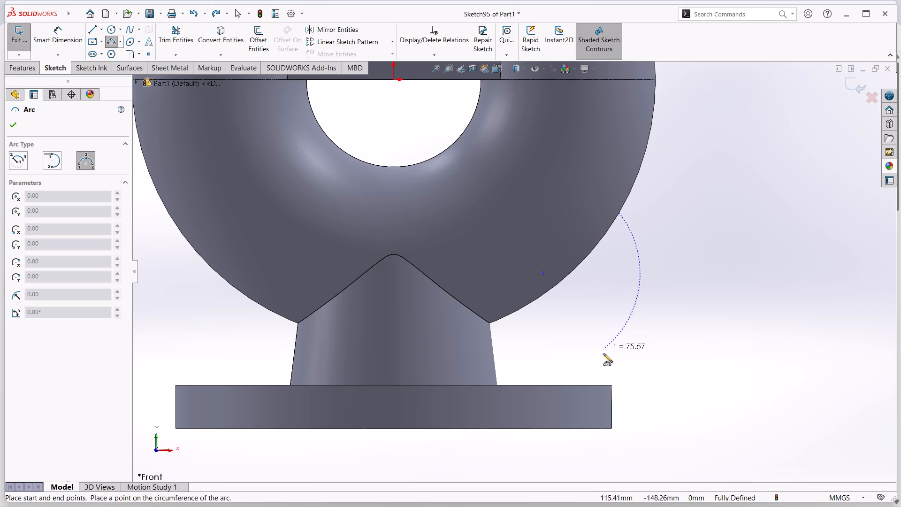
pyautogui.click(602, 385)
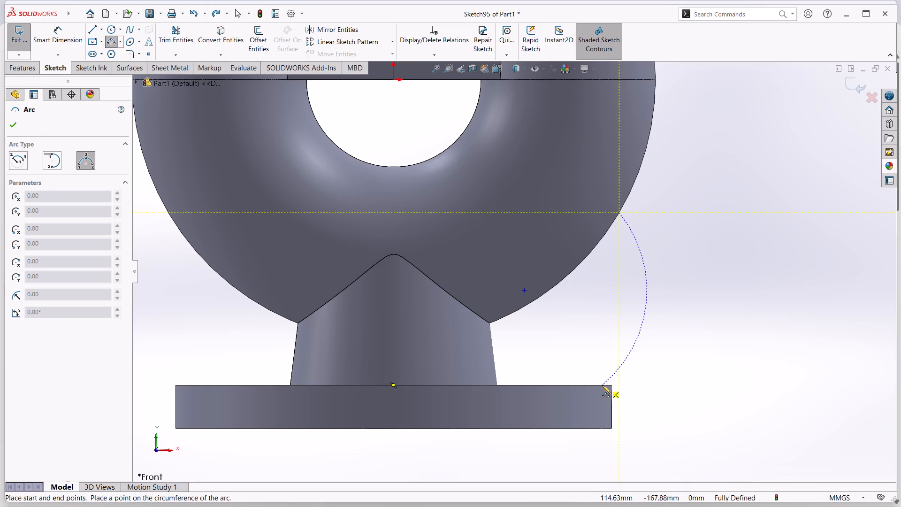
pyautogui.click(586, 341)
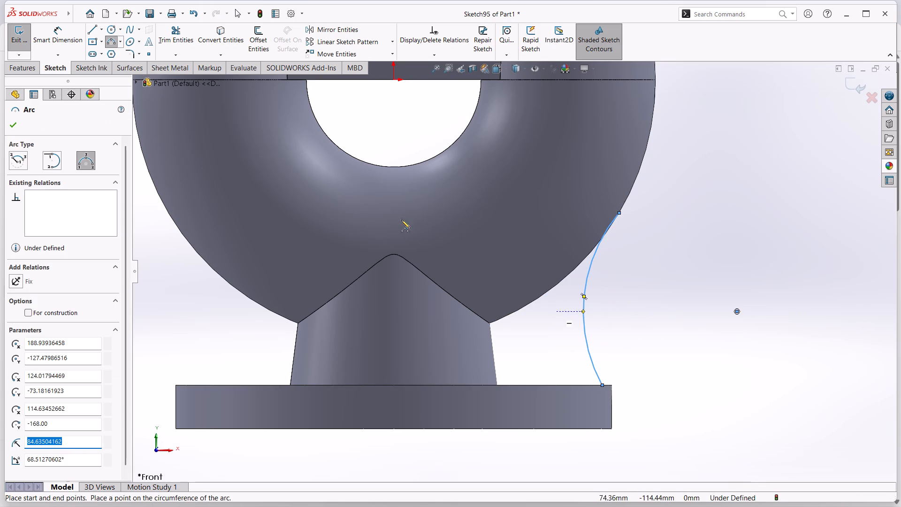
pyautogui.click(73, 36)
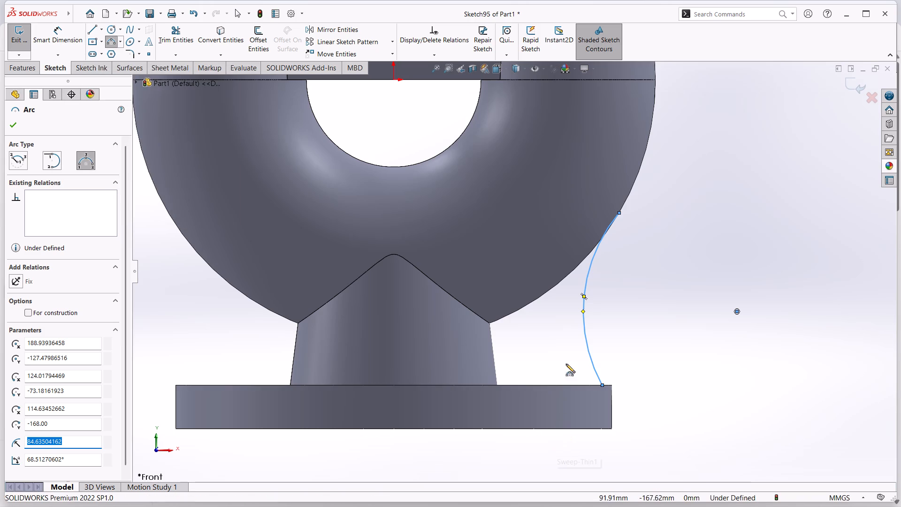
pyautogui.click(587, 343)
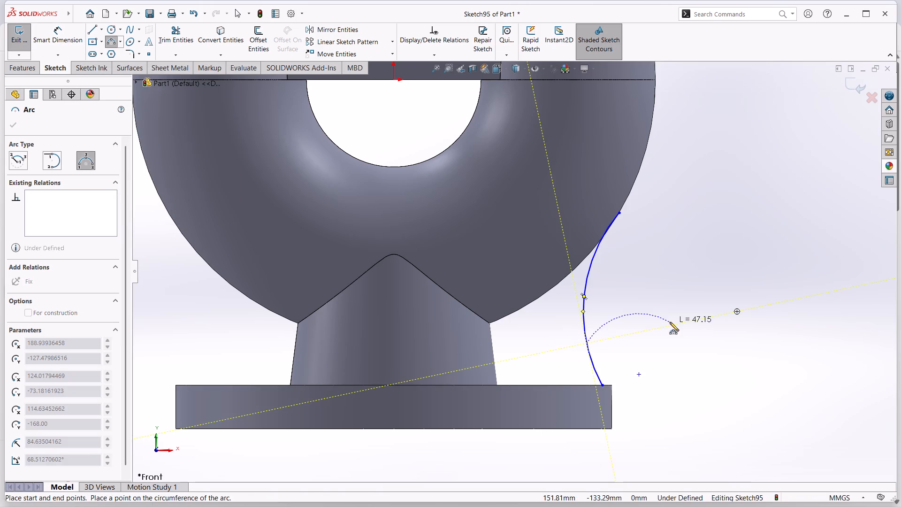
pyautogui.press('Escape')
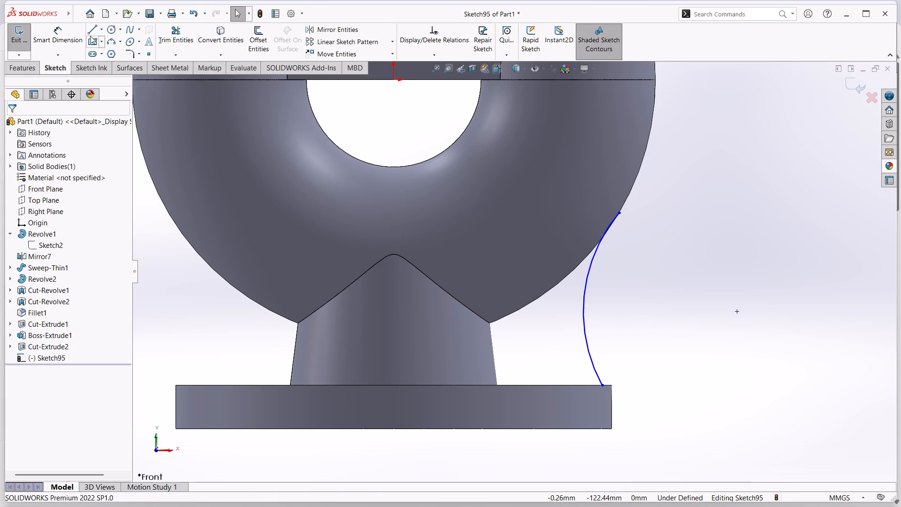
# Dimension the arc between the U-bend and the flange with a radius of 60 mm.
pyautogui.click(62, 33)
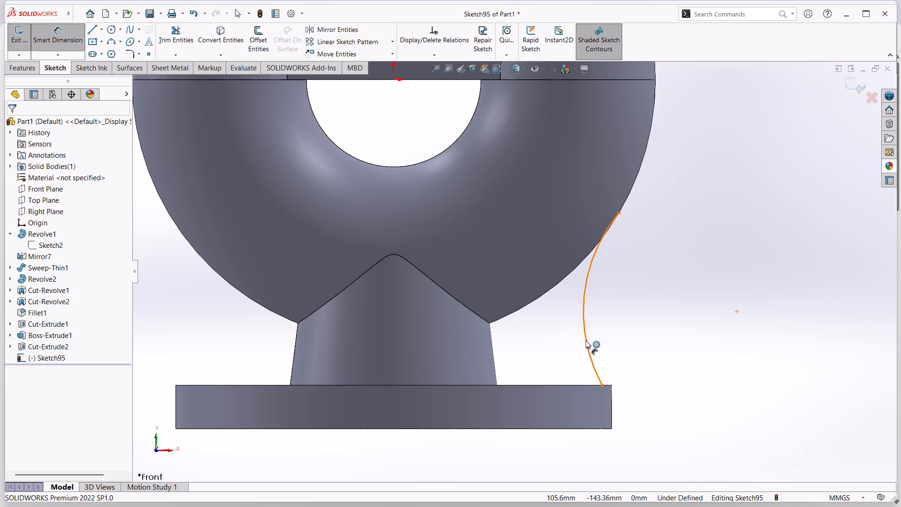
pyautogui.click(586, 340)
pyautogui.click(622, 324)
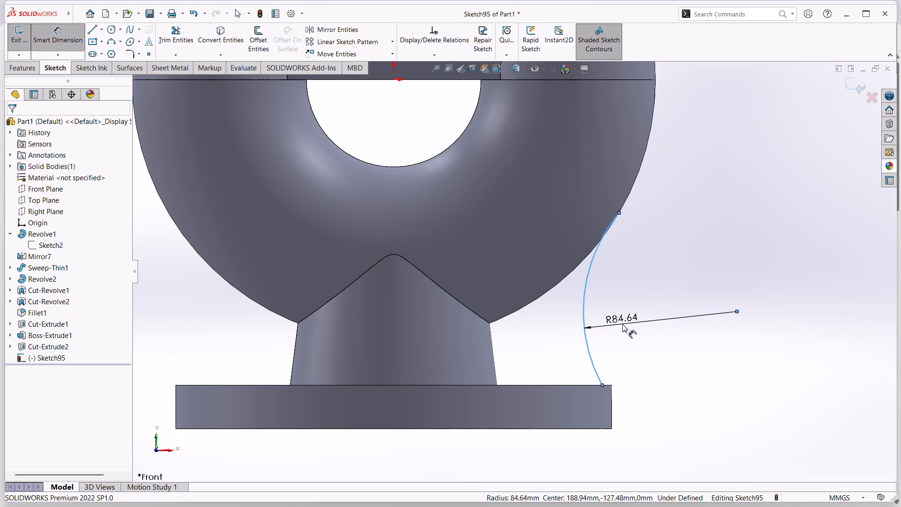
pyautogui.write('60')
pyautogui.press('Return')
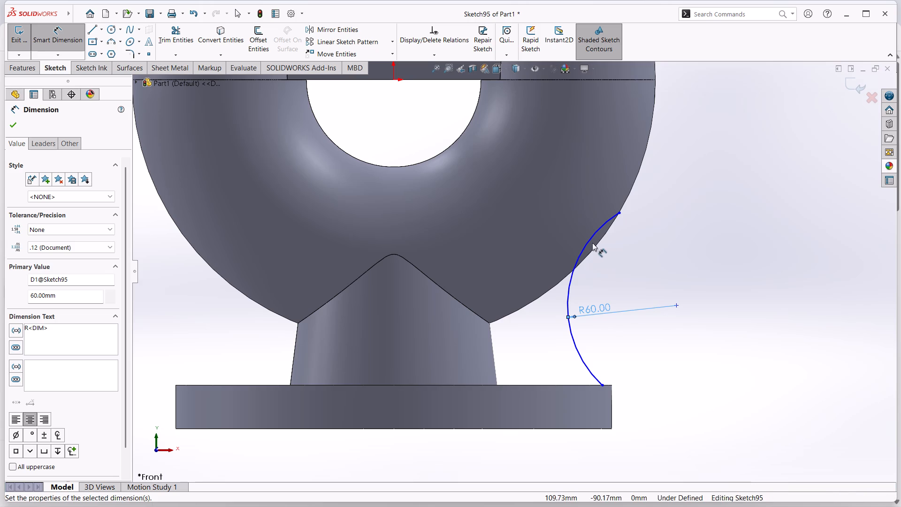
pyautogui.moveTo(589, 241); pyautogui.dragTo(609, 257)
pyautogui.press('Escape')
pyautogui.click(69, 45)
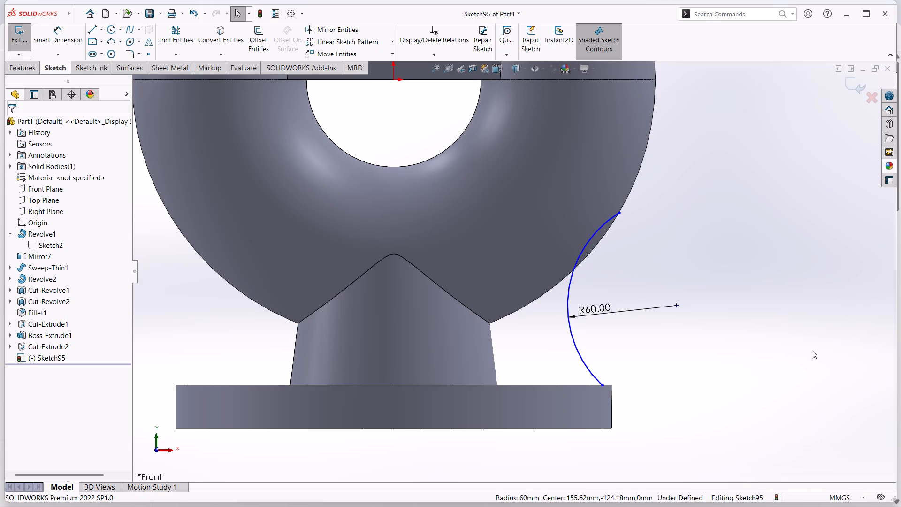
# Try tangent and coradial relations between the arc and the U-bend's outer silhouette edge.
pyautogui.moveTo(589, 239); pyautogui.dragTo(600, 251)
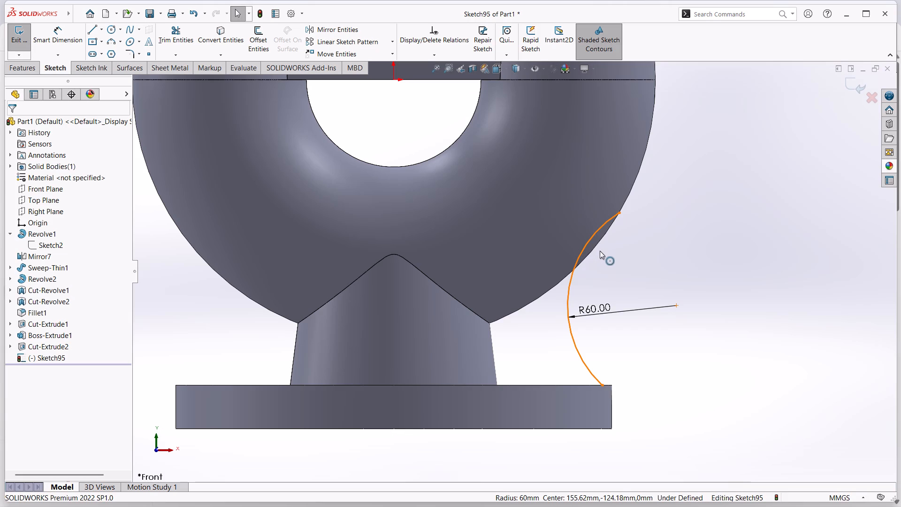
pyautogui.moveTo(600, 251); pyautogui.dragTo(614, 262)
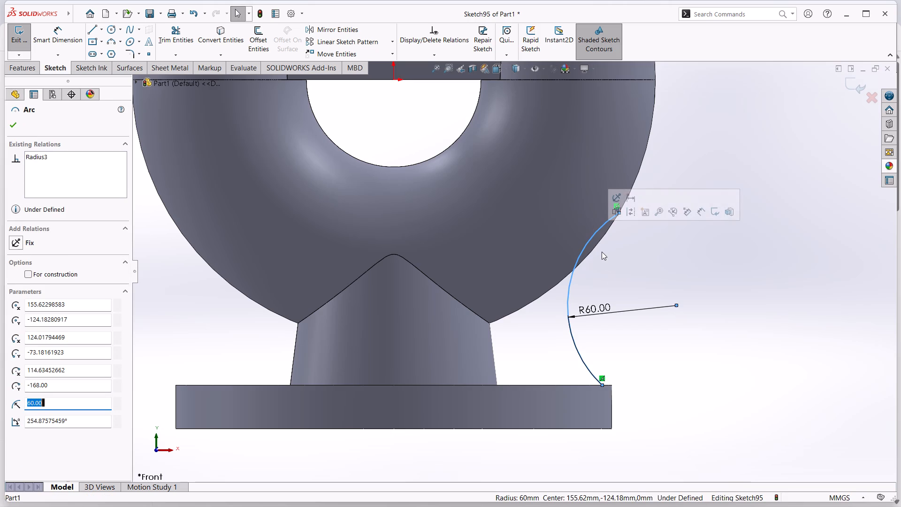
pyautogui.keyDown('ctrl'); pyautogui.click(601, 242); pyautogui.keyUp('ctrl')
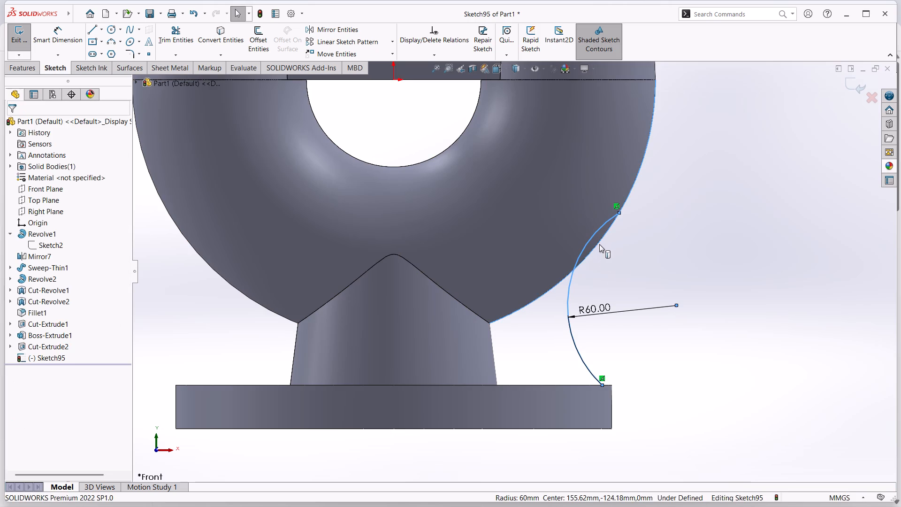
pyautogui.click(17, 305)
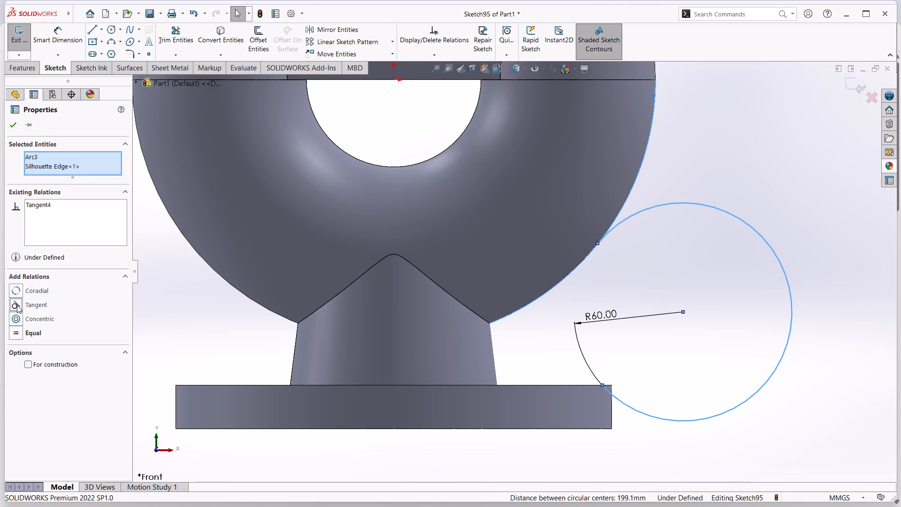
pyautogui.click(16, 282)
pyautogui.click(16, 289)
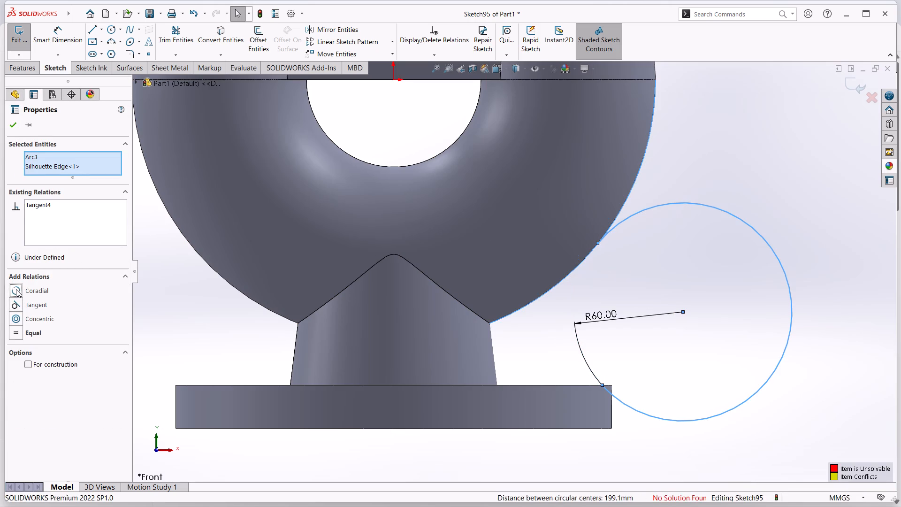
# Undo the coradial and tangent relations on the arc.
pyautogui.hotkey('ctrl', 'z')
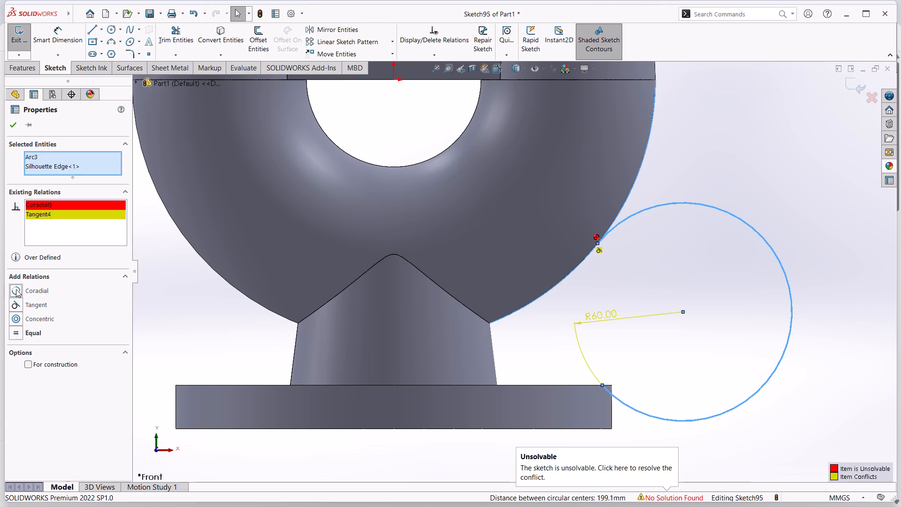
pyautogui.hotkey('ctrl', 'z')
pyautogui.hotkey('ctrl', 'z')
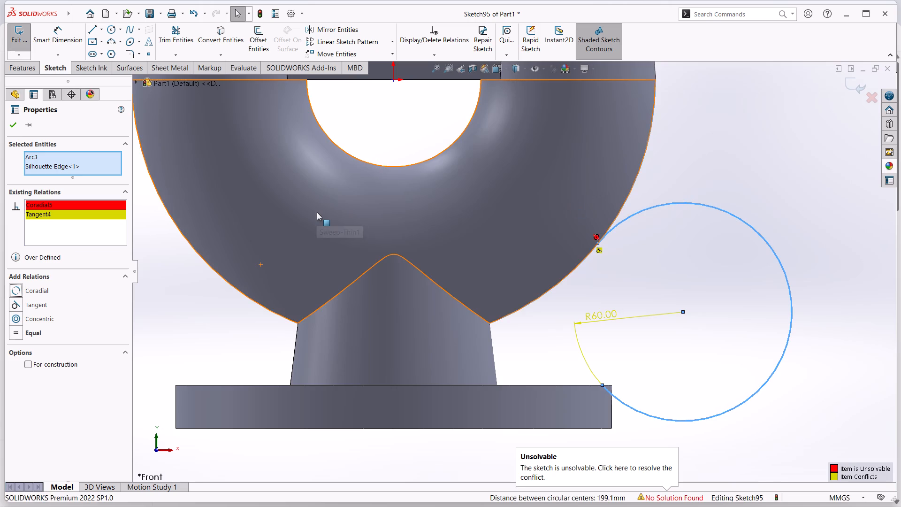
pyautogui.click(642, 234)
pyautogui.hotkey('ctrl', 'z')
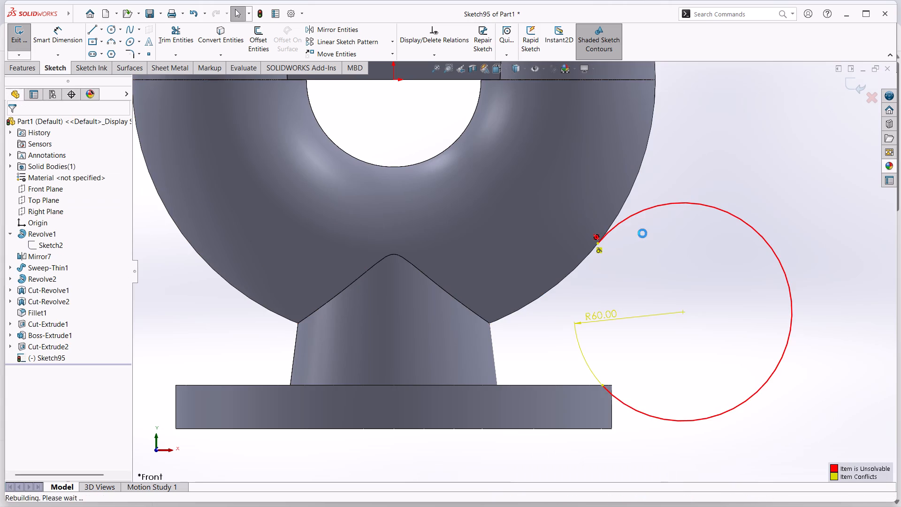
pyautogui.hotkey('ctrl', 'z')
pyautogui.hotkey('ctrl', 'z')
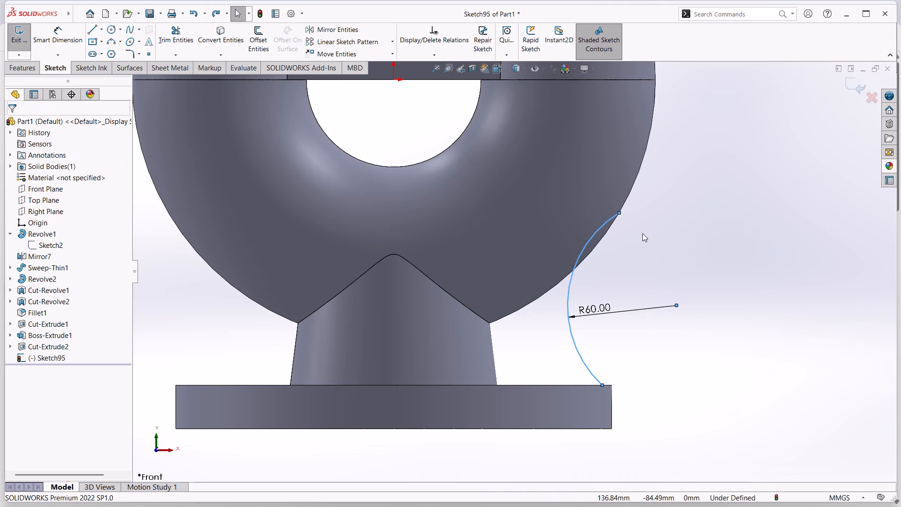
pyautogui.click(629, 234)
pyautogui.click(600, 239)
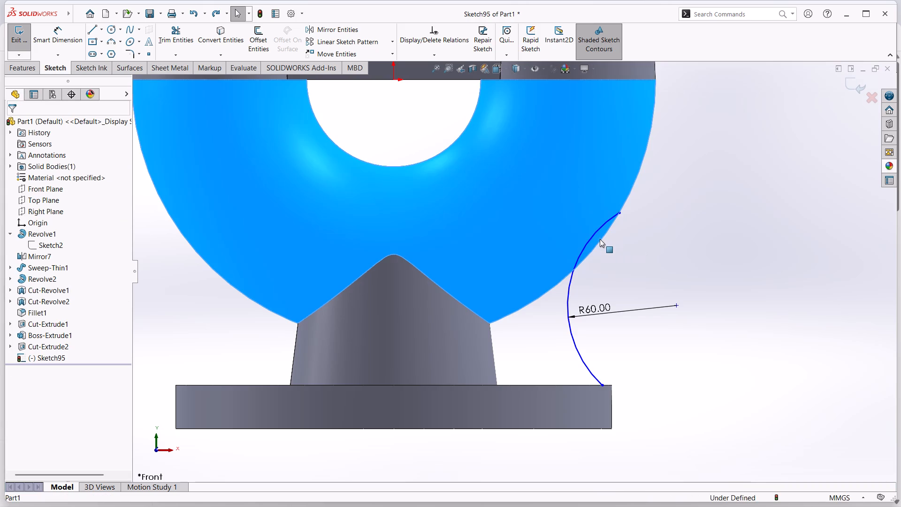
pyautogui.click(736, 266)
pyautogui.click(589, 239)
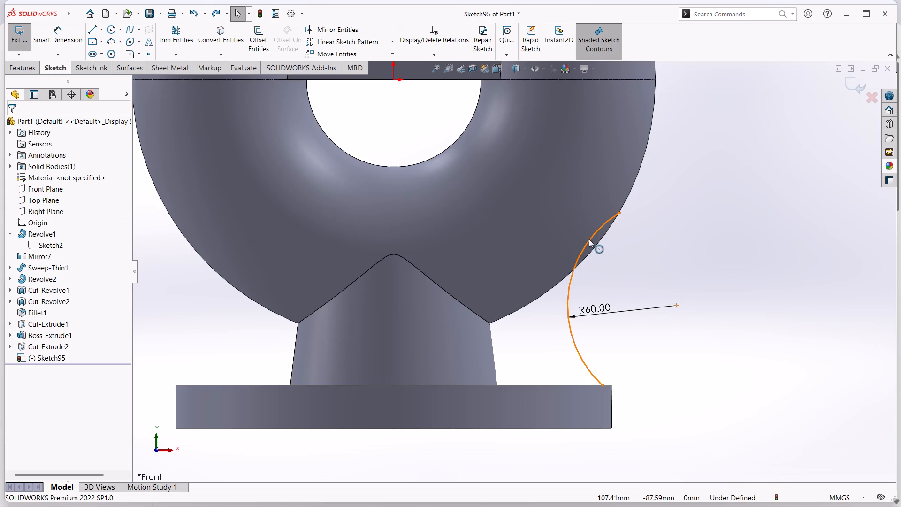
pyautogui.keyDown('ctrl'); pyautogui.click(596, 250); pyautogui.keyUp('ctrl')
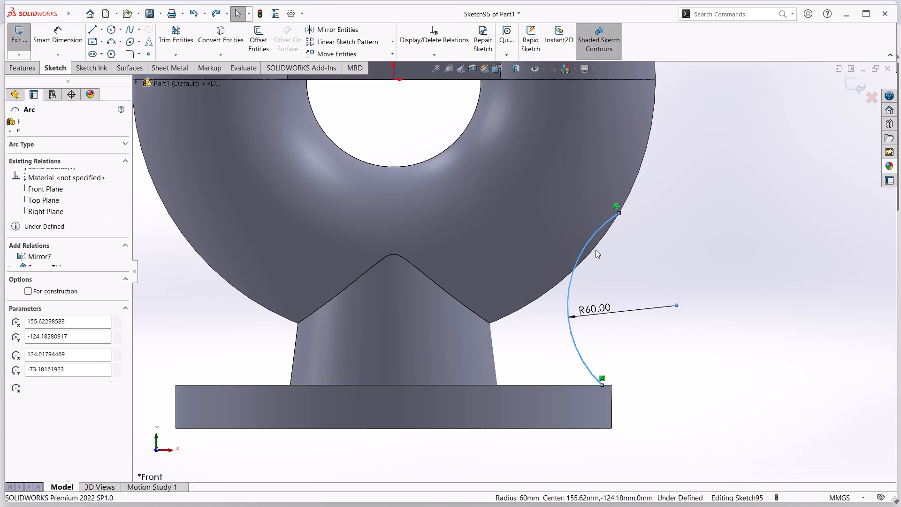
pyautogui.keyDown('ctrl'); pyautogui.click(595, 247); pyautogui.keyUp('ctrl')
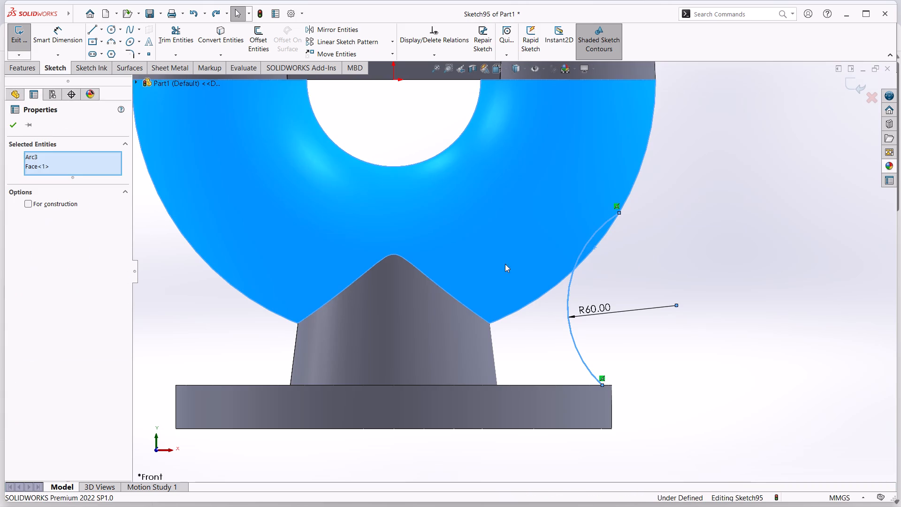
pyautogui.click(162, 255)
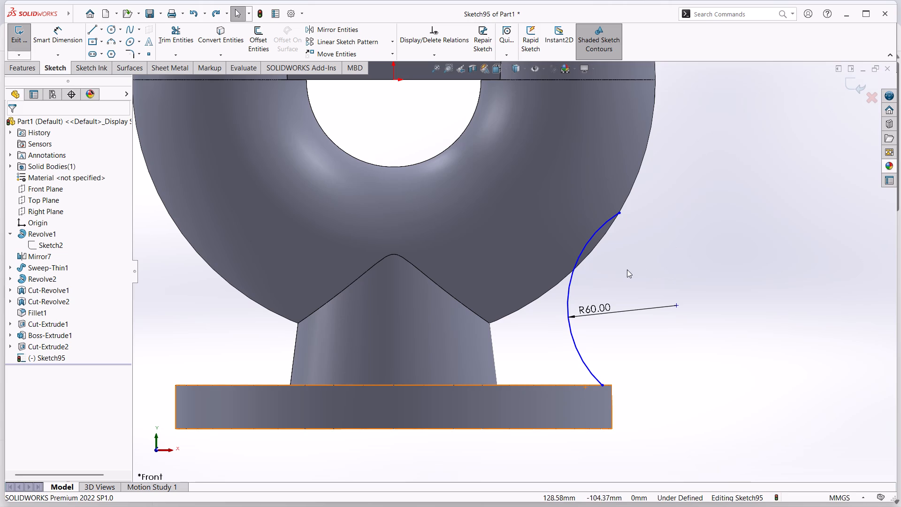
# Delete the arc's radius dimension.
pyautogui.click(601, 310)
pyautogui.press('Delete')
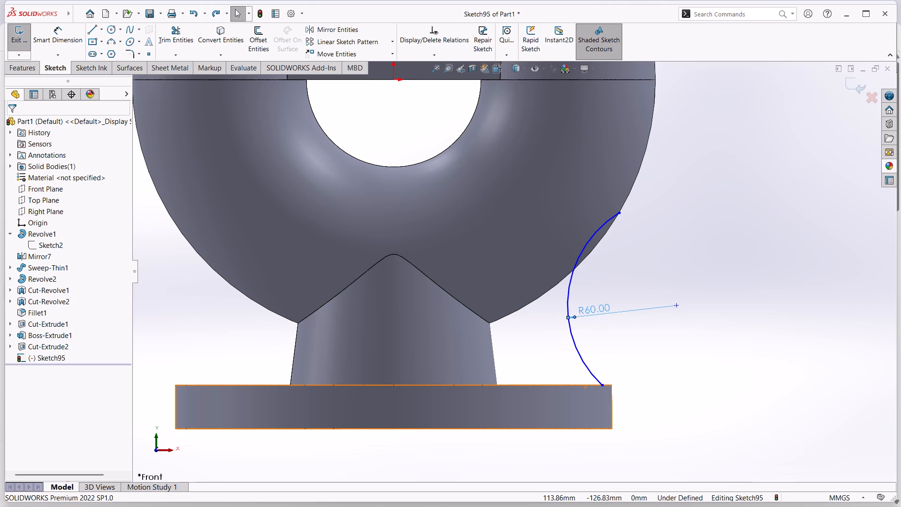
# Make the arc tangent to the U-bend's outer silhouette edge.
pyautogui.click(600, 242)
pyautogui.keyDown('ctrl'); pyautogui.click(593, 236); pyautogui.keyUp('ctrl')
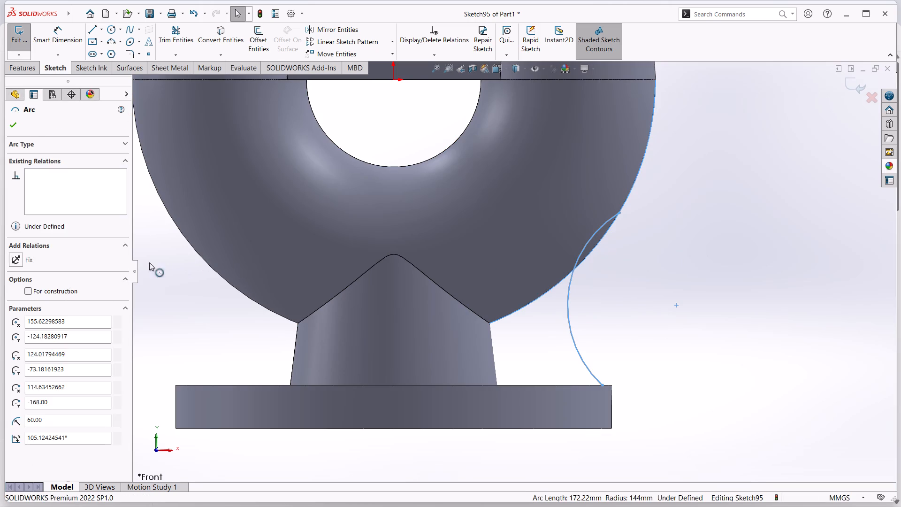
pyautogui.click(17, 302)
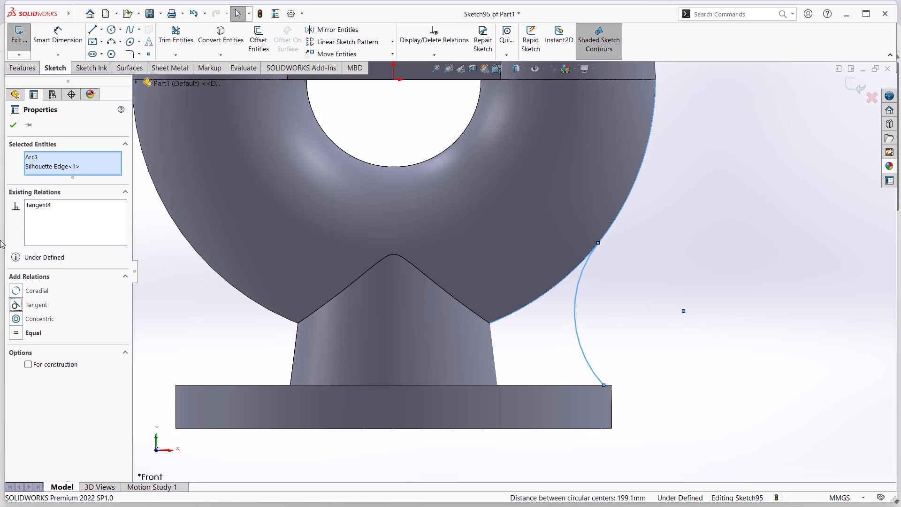
pyautogui.click(13, 123)
pyautogui.click(618, 336)
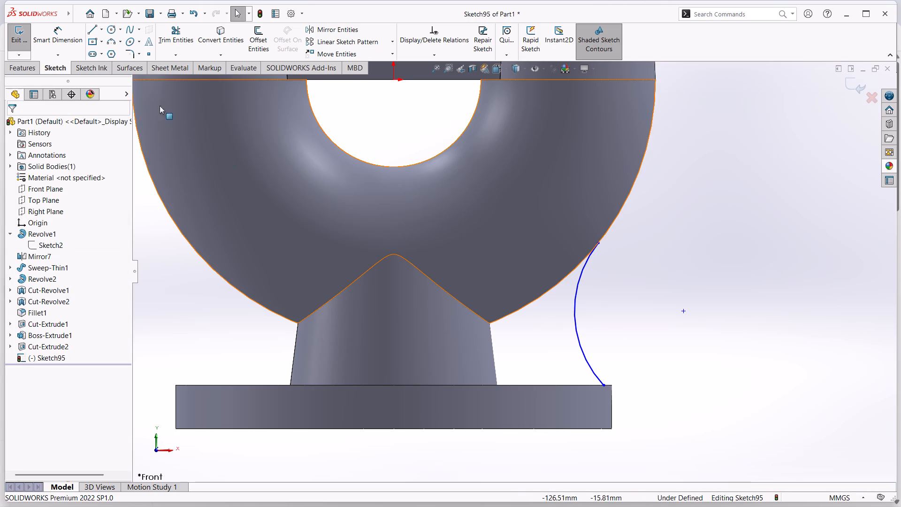
# Dimension the tangent arc with a radius of 60 mm.
pyautogui.click(59, 30)
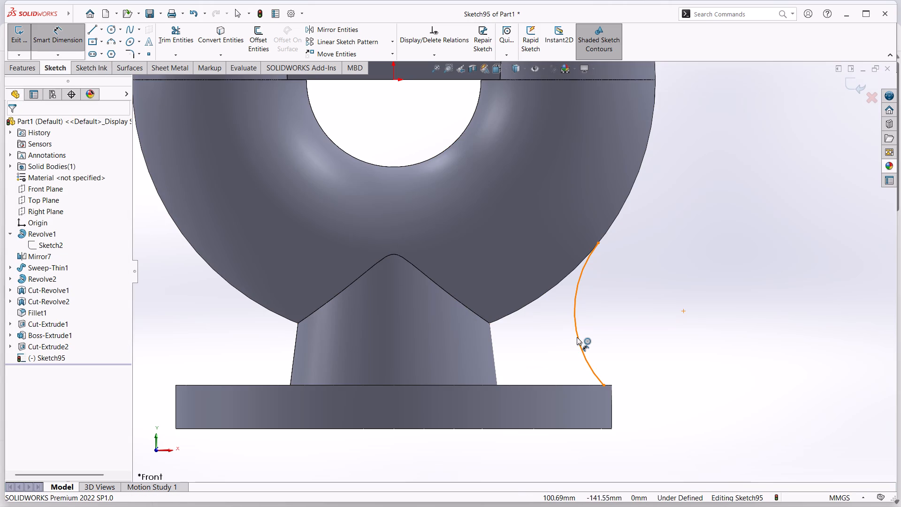
pyautogui.click(577, 337)
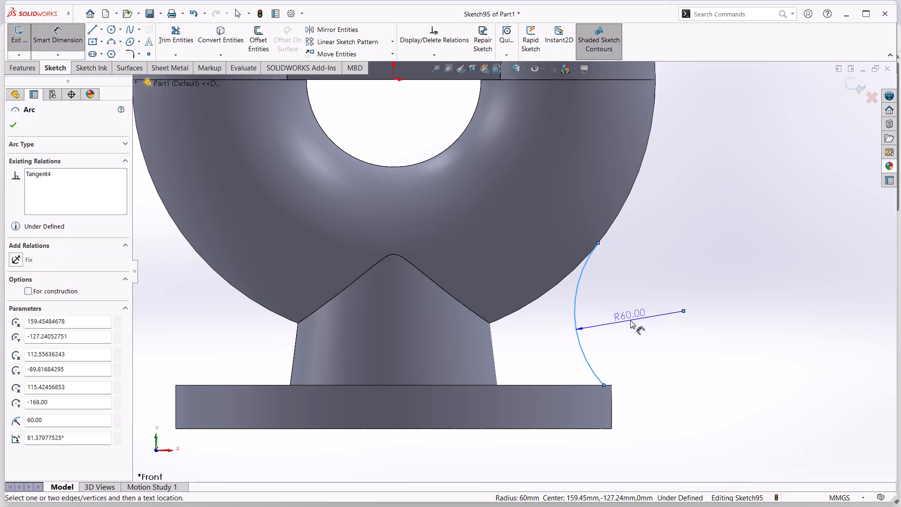
pyautogui.click(630, 320)
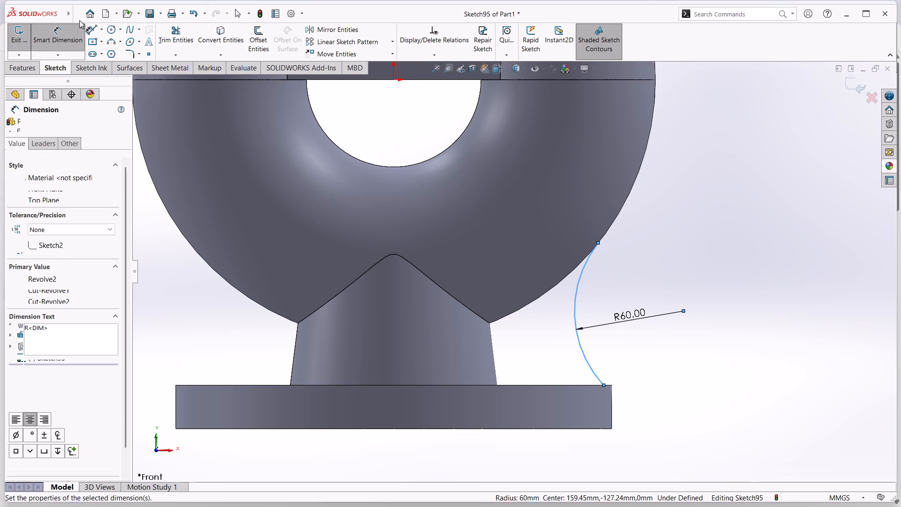
pyautogui.click(86, 25)
pyautogui.click(90, 29)
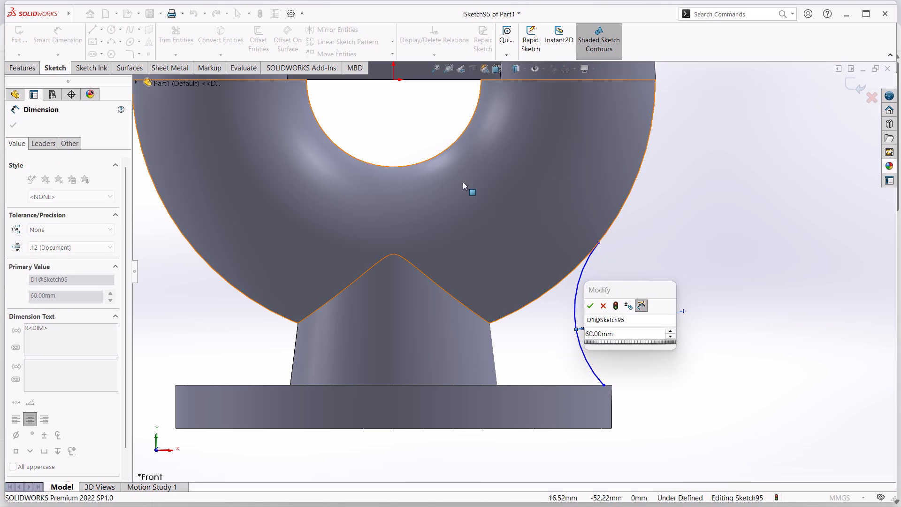
pyautogui.click(593, 304)
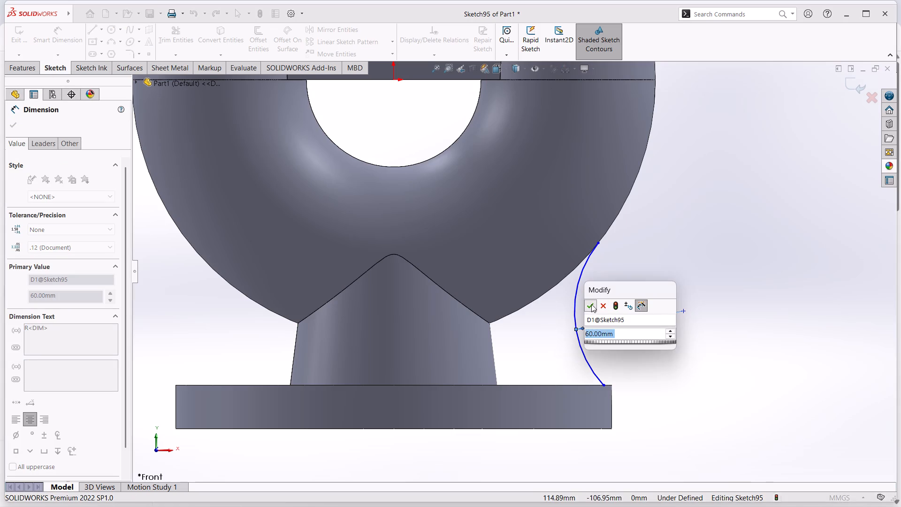
pyautogui.click(11, 124)
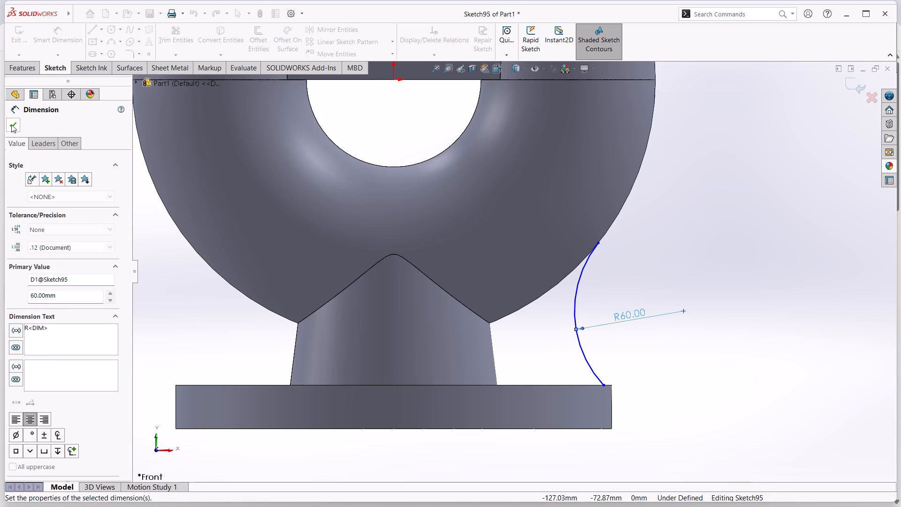
# Draw a vertical line about 16 mm long upward from the arc's upper endpoint into the U-bend.
pyautogui.click(91, 29)
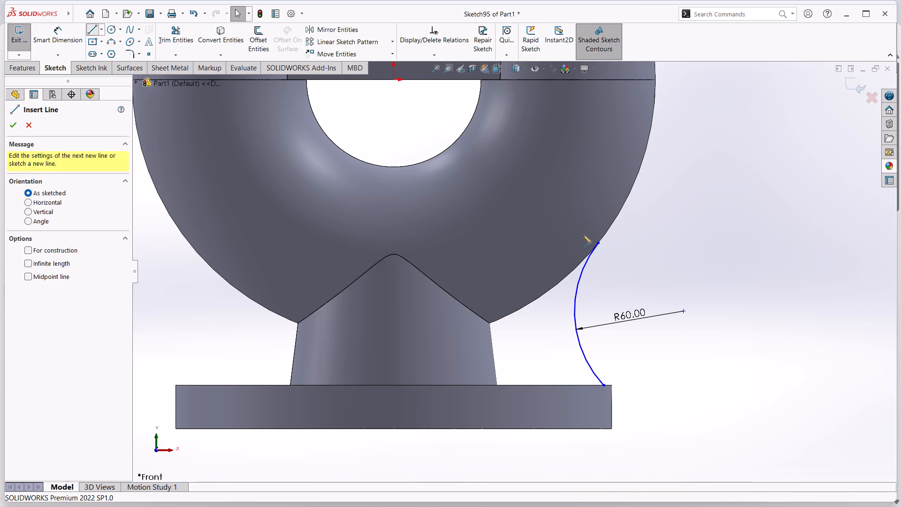
pyautogui.click(598, 243)
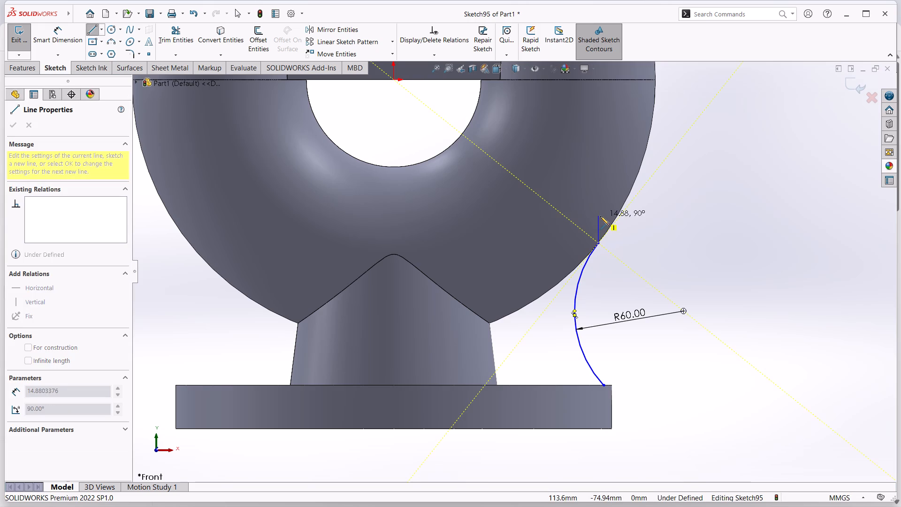
pyautogui.click(598, 214)
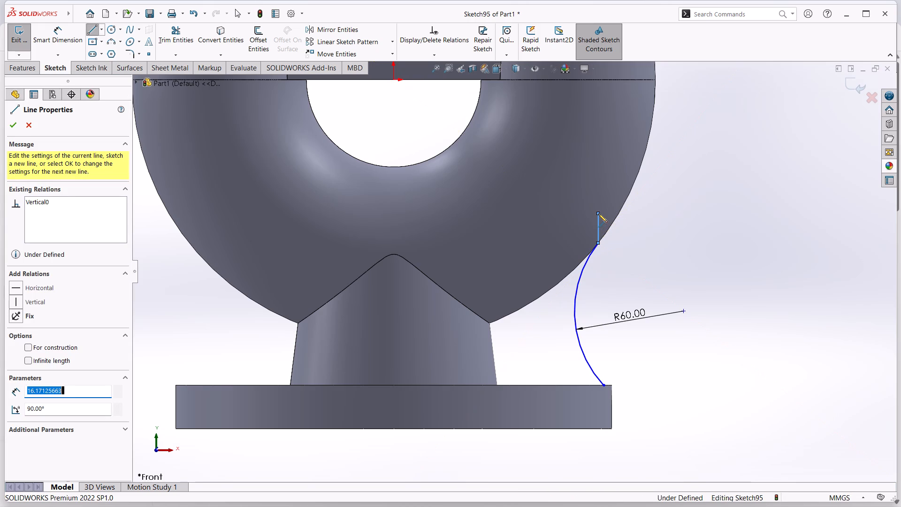
pyautogui.press('Escape')
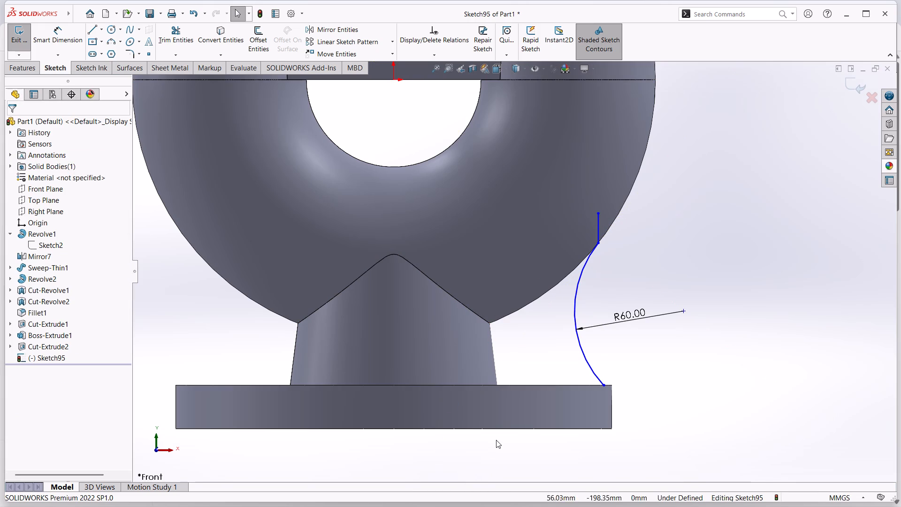
# Draw a vertical line about 12 mm long downward from the arc's lower endpoint into the base flange.
pyautogui.click(496, 440)
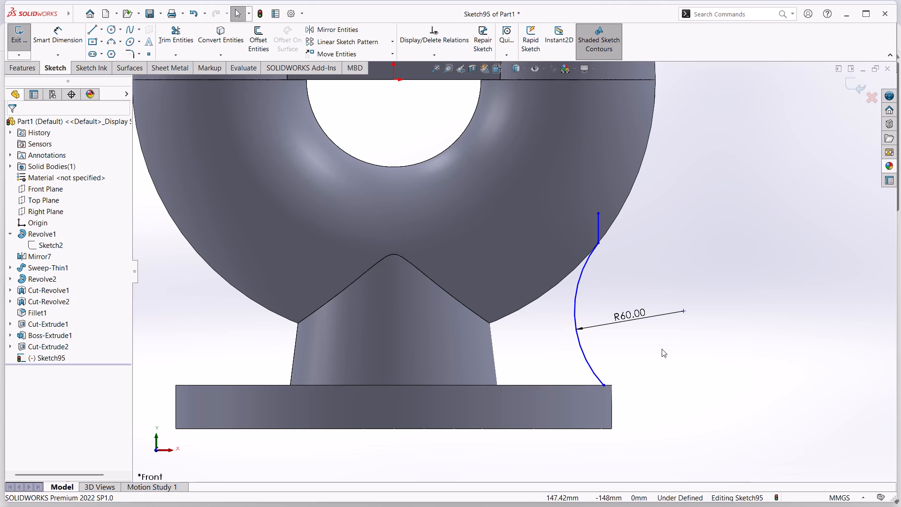
pyautogui.click(94, 30)
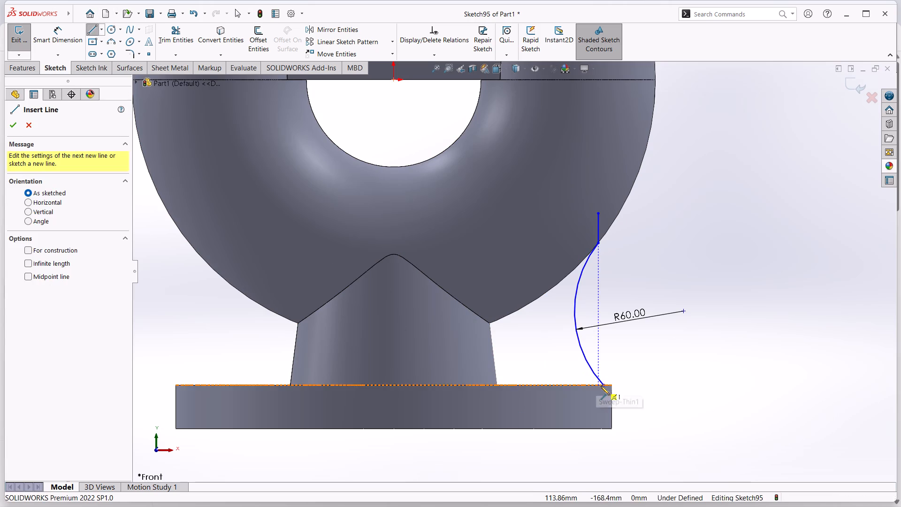
pyautogui.click(603, 385)
pyautogui.click(604, 407)
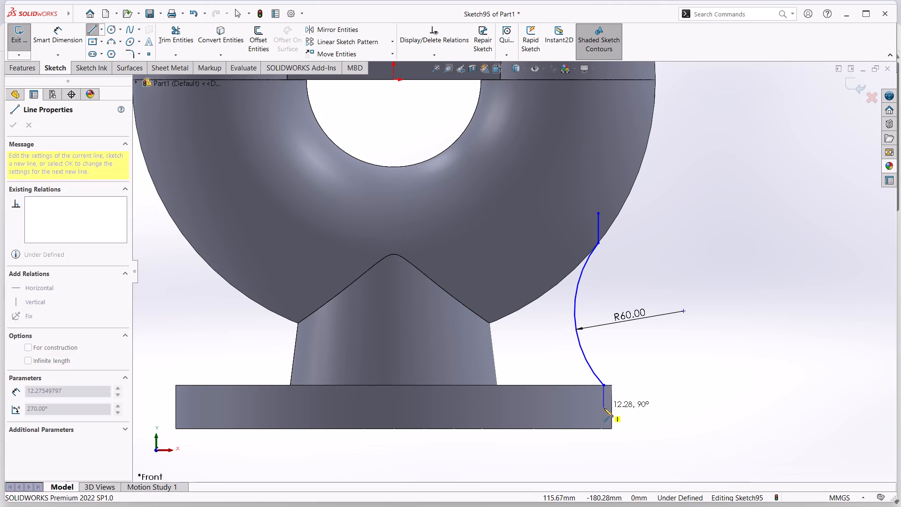
pyautogui.press('Escape')
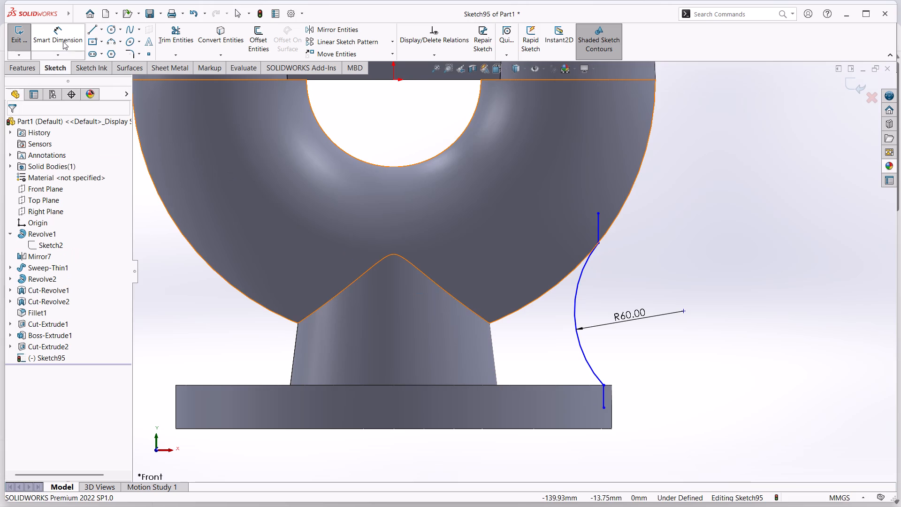
# Dimension the lower vertical line 0.5 mm from the flange's outer side edge and exit the sketch.
pyautogui.click(69, 42)
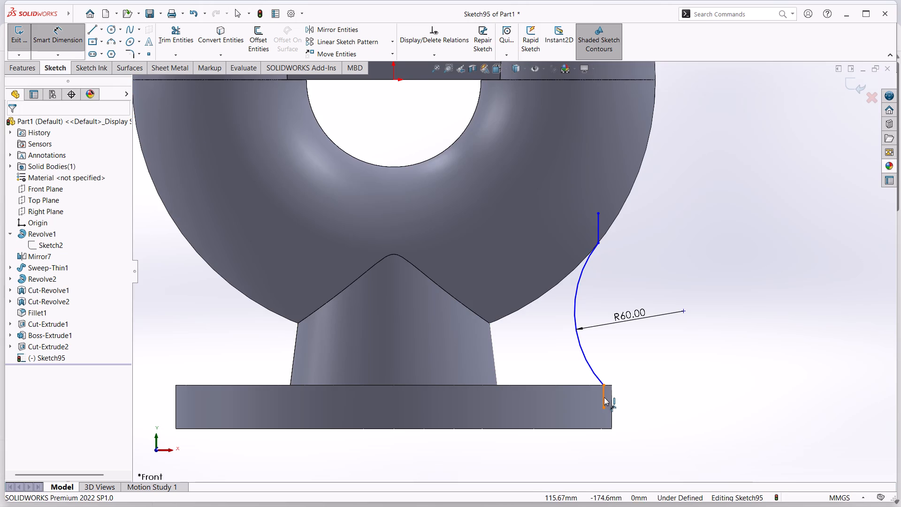
pyautogui.click(603, 397)
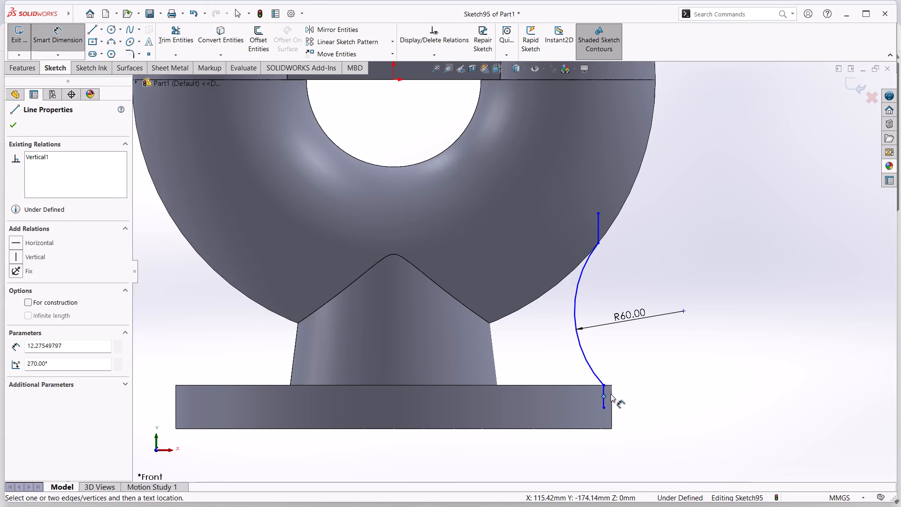
pyautogui.click(612, 392)
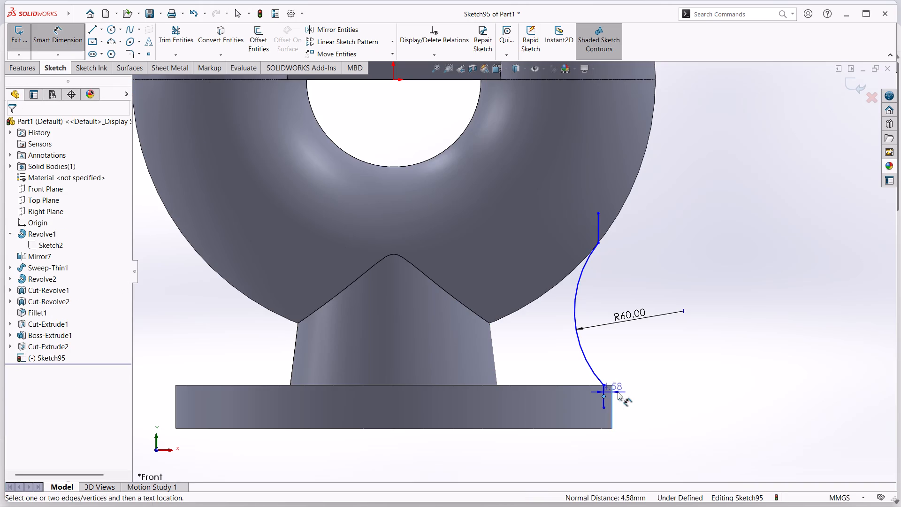
pyautogui.click(660, 382)
pyautogui.write('0.5')
pyautogui.press('Return')
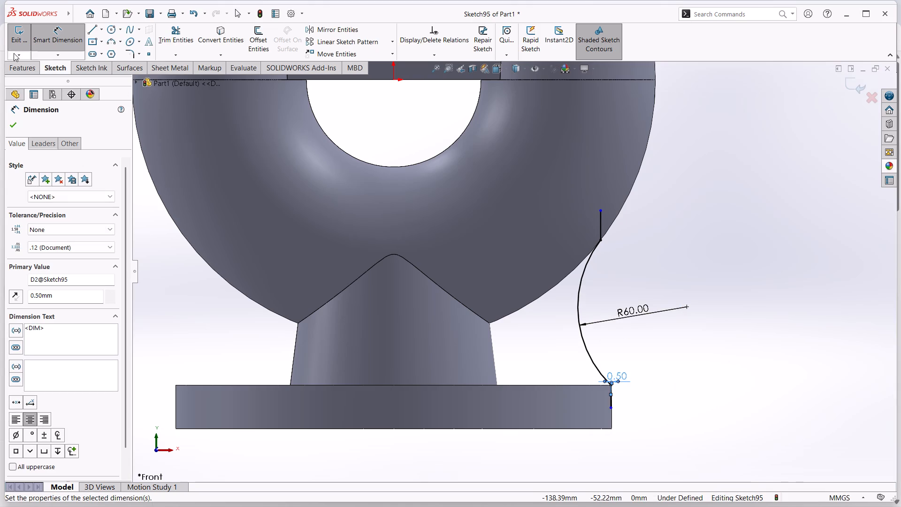
pyautogui.click(19, 39)
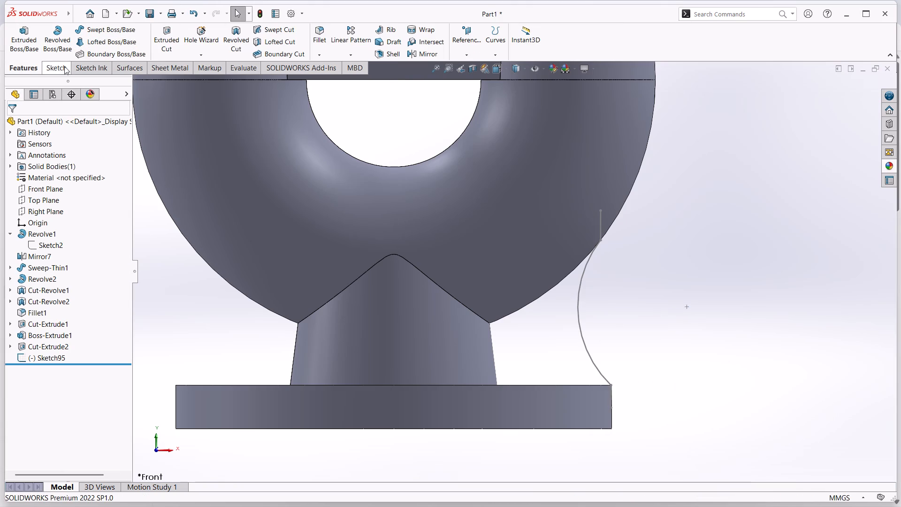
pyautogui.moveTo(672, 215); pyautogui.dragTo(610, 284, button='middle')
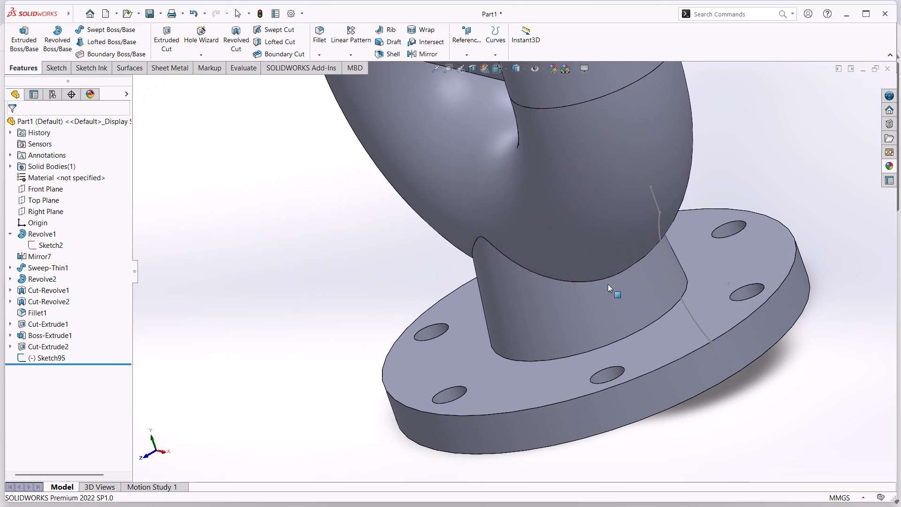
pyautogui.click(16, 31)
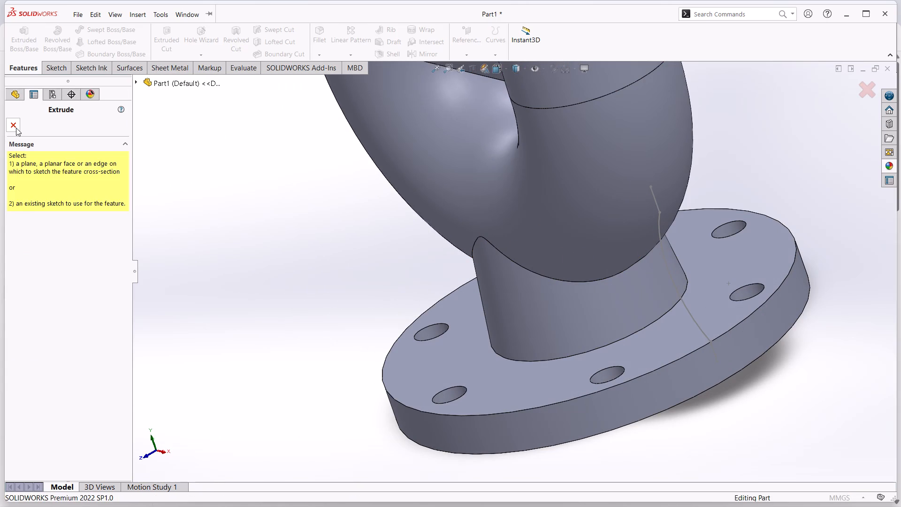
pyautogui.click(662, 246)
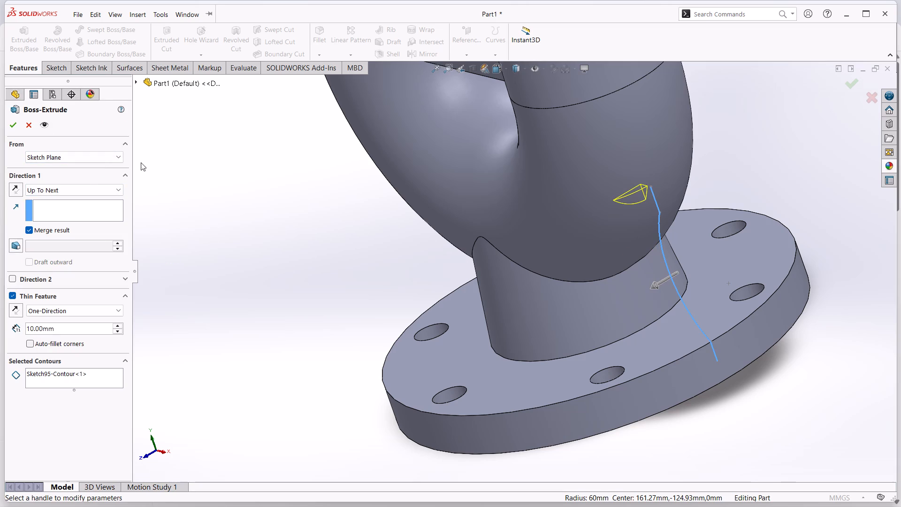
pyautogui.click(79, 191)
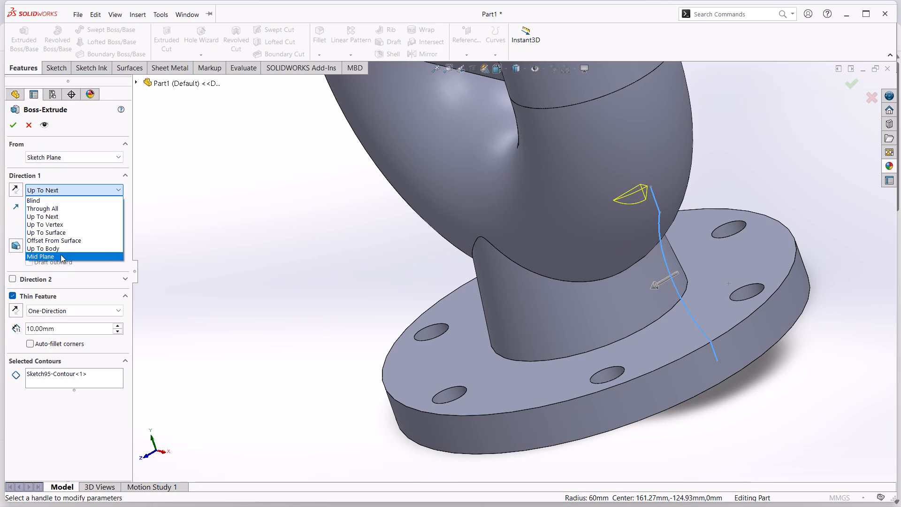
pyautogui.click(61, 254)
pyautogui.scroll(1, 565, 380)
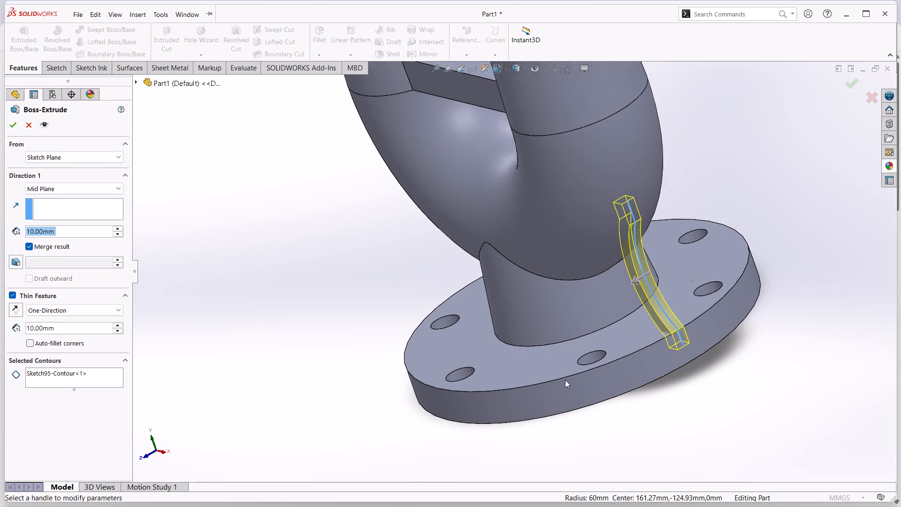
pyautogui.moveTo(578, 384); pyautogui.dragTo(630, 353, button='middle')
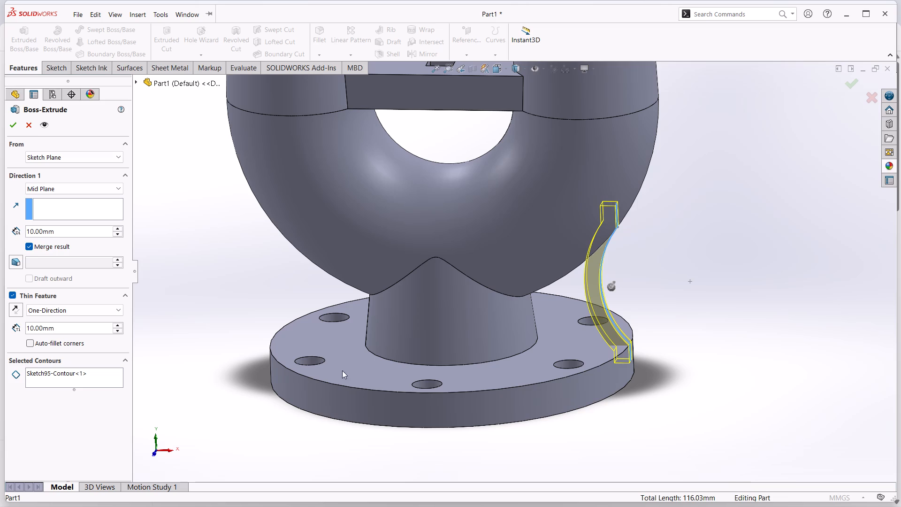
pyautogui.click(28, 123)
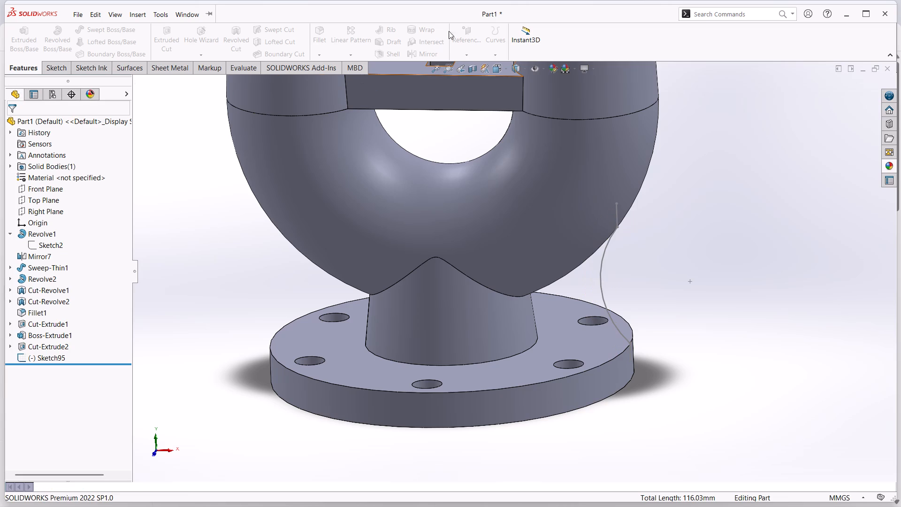
# Create a 12 mm thick rib from the curved profile sketch, filling toward the neck between the U-bend and base flange.
pyautogui.click(381, 31)
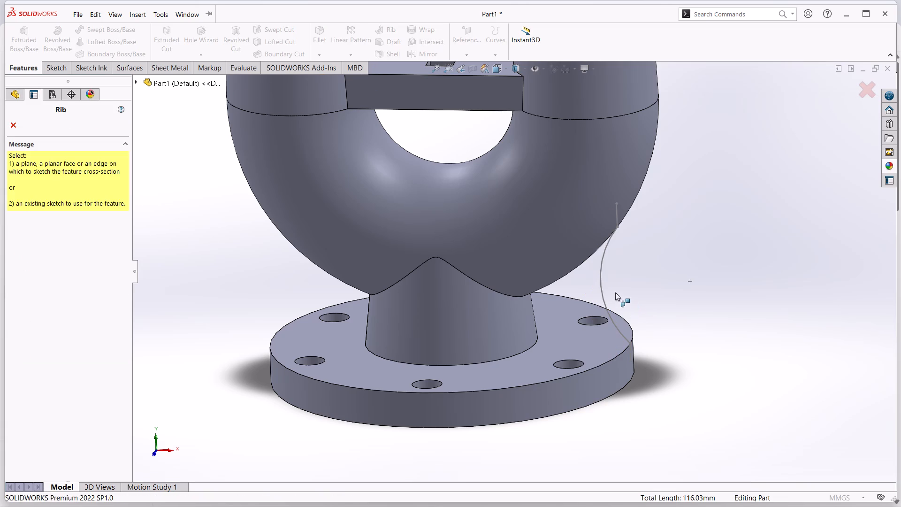
pyautogui.click(601, 280)
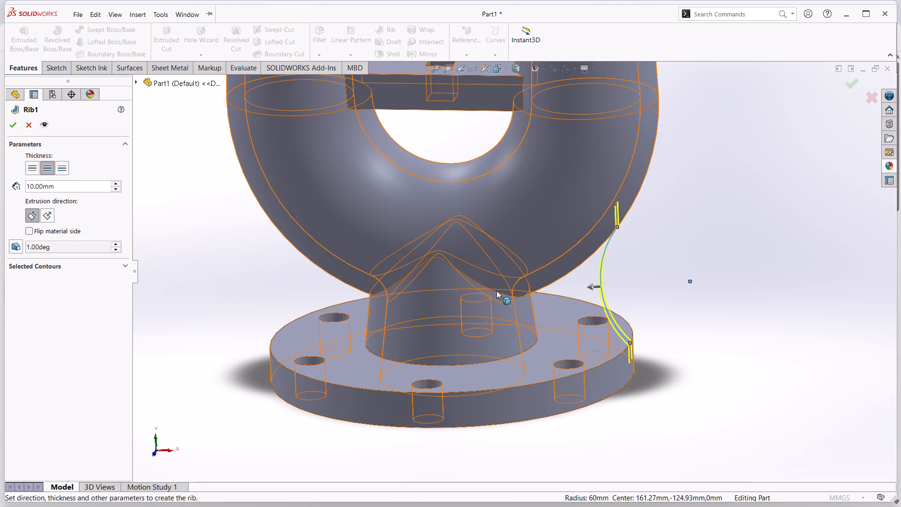
pyautogui.moveTo(686, 293); pyautogui.dragTo(663, 304, button='middle')
pyautogui.scroll(-1, 686, 293)
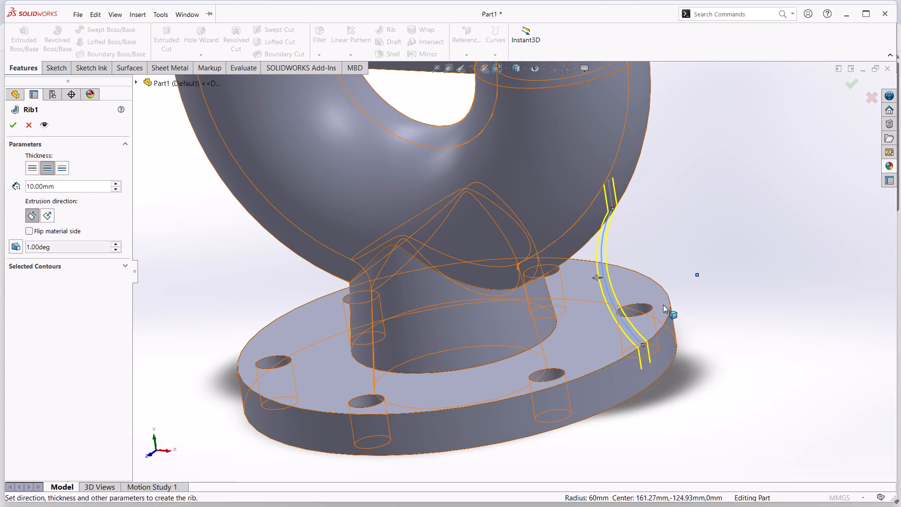
pyautogui.click(72, 186)
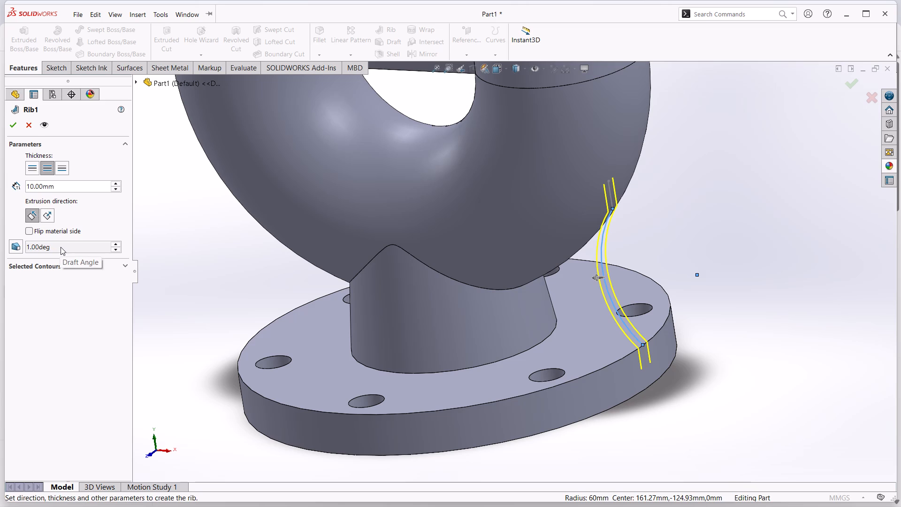
pyautogui.click(77, 202)
pyautogui.moveTo(79, 184); pyautogui.dragTo(0, 185)
pyautogui.press('1')
pyautogui.press('2')
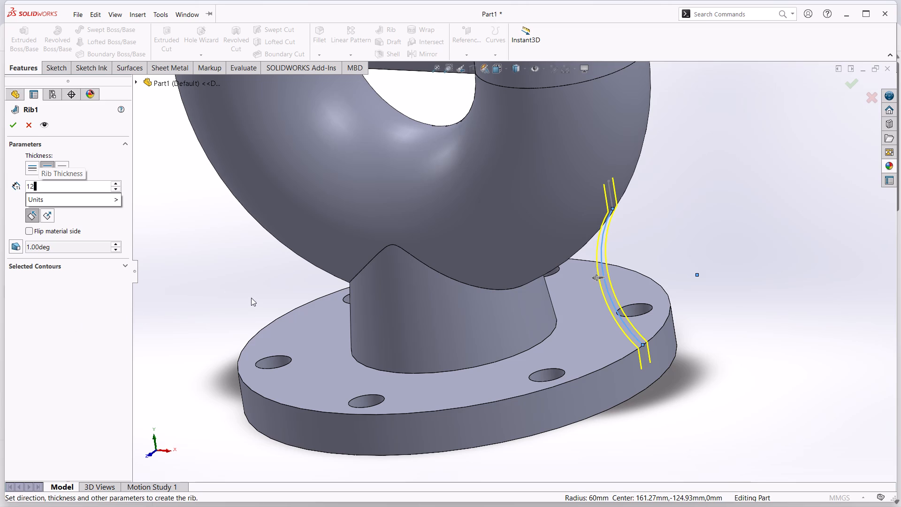
pyautogui.click(12, 123)
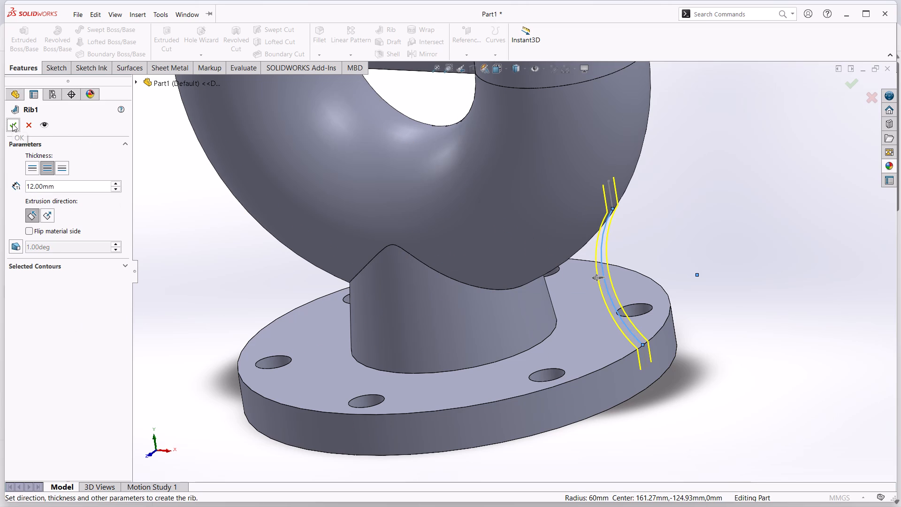
pyautogui.click(12, 123)
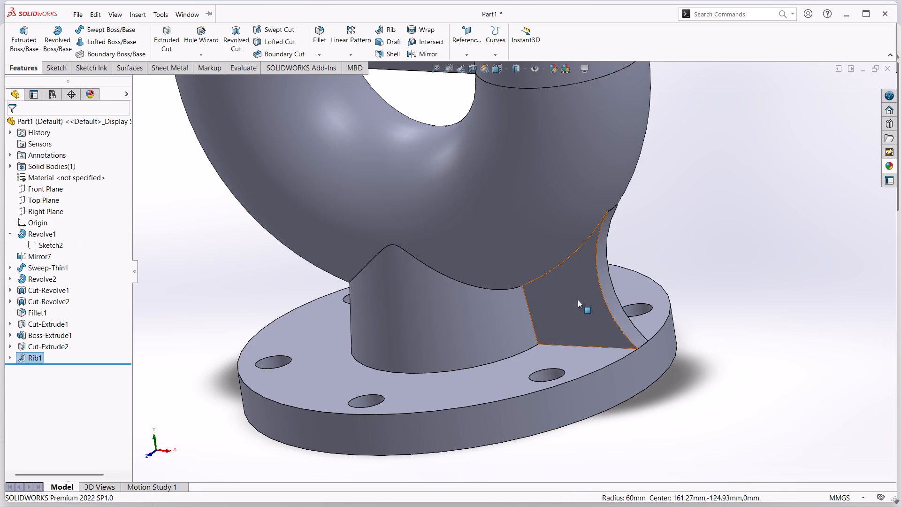
pyautogui.click(739, 248)
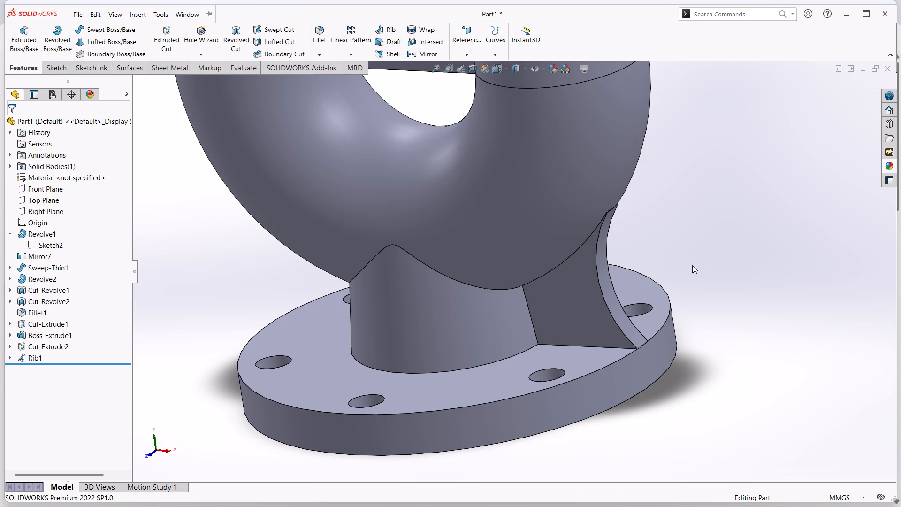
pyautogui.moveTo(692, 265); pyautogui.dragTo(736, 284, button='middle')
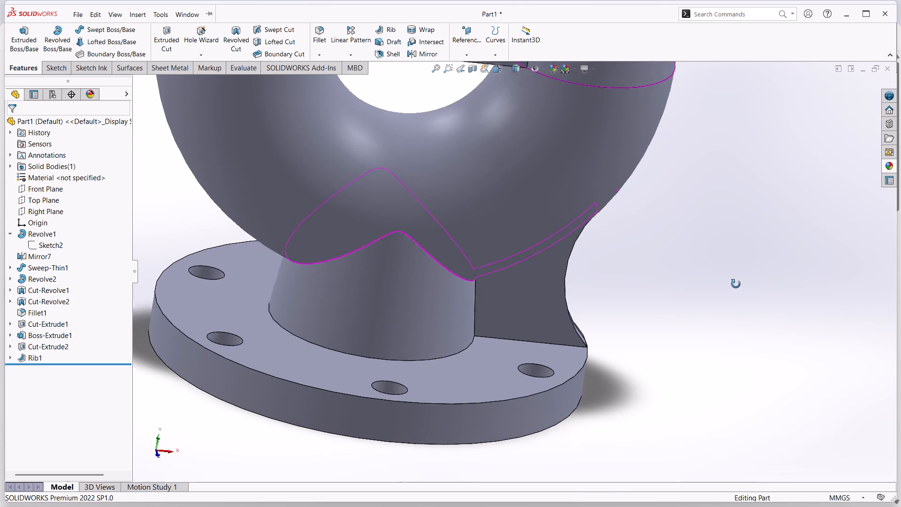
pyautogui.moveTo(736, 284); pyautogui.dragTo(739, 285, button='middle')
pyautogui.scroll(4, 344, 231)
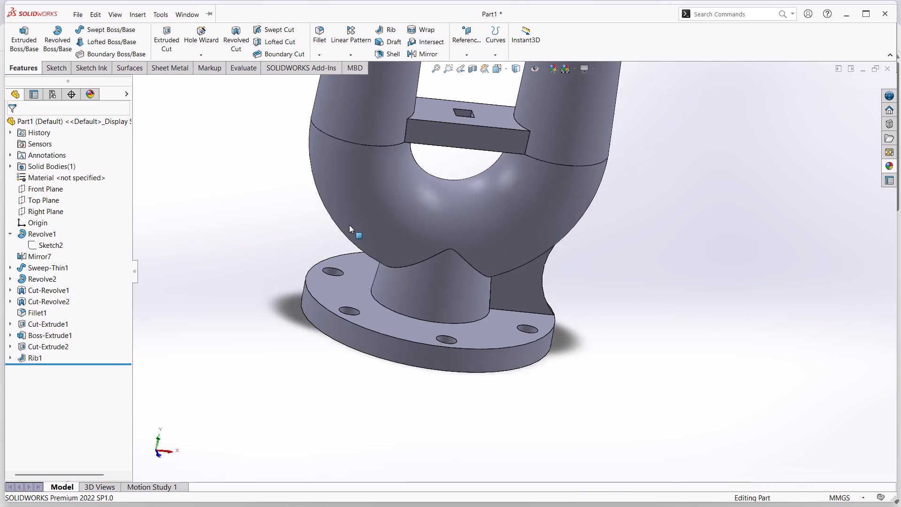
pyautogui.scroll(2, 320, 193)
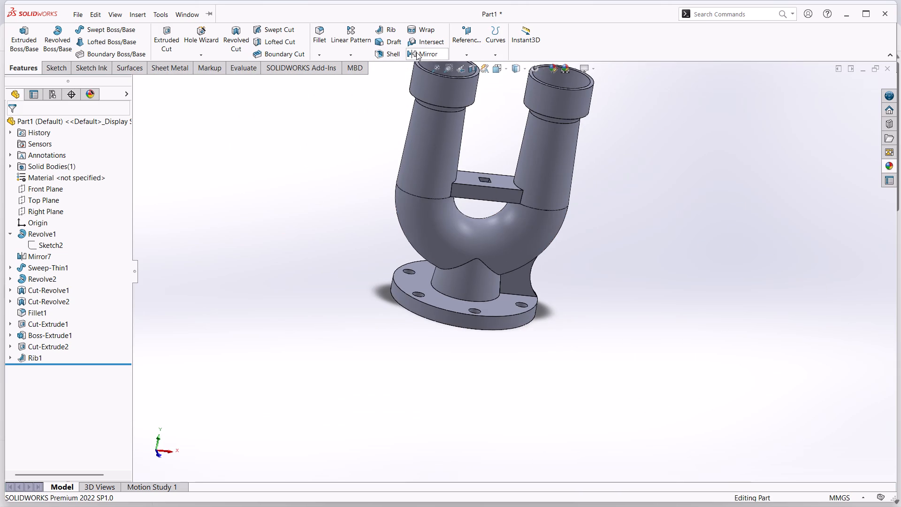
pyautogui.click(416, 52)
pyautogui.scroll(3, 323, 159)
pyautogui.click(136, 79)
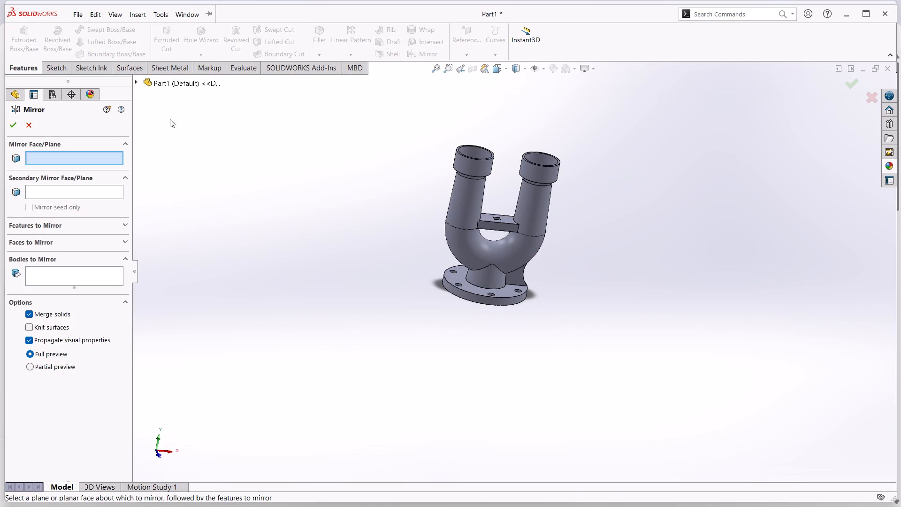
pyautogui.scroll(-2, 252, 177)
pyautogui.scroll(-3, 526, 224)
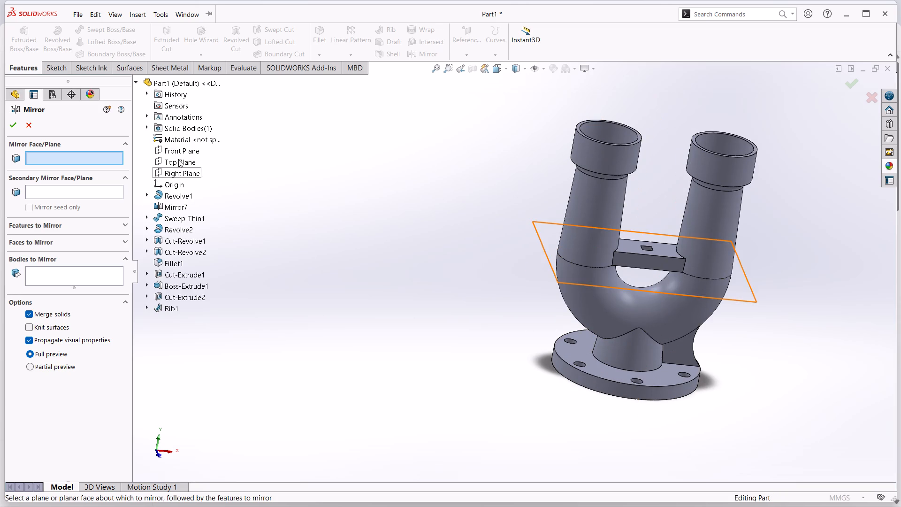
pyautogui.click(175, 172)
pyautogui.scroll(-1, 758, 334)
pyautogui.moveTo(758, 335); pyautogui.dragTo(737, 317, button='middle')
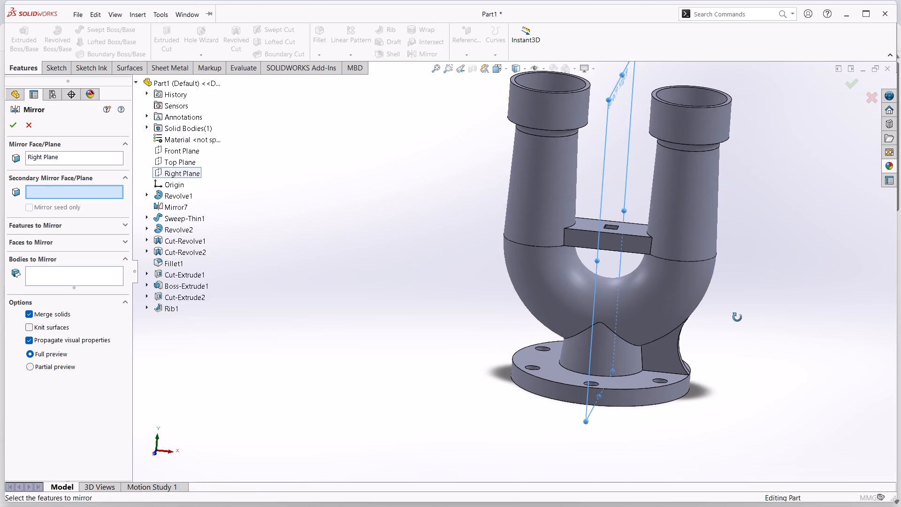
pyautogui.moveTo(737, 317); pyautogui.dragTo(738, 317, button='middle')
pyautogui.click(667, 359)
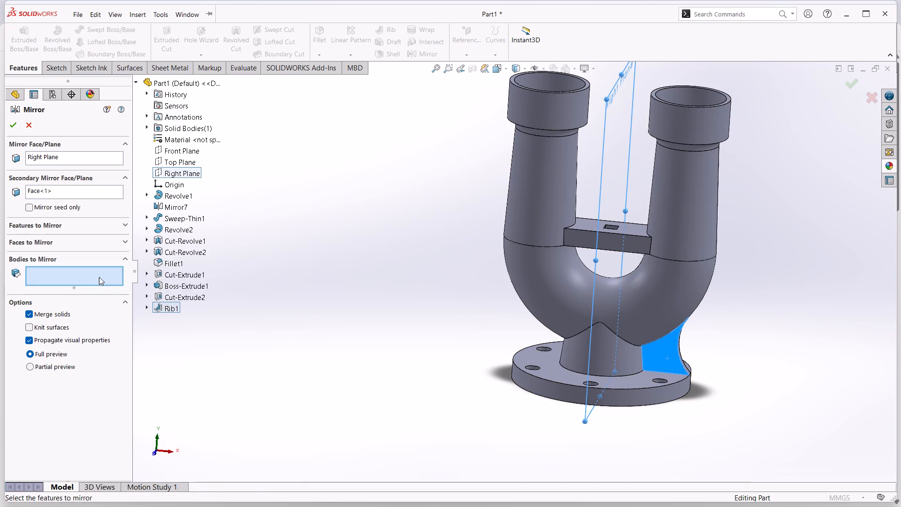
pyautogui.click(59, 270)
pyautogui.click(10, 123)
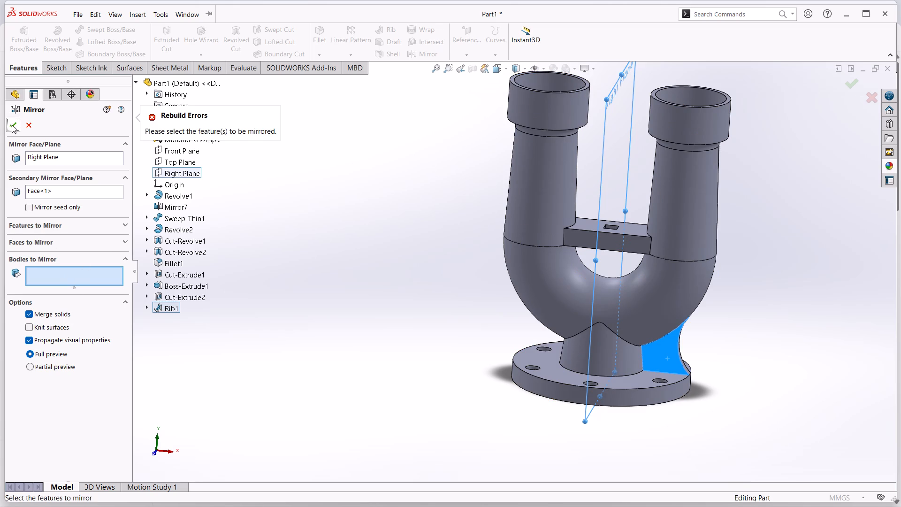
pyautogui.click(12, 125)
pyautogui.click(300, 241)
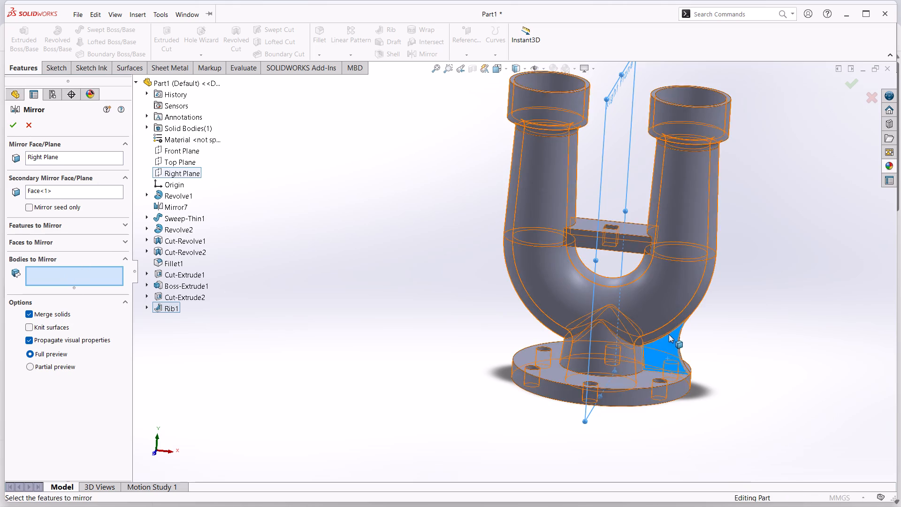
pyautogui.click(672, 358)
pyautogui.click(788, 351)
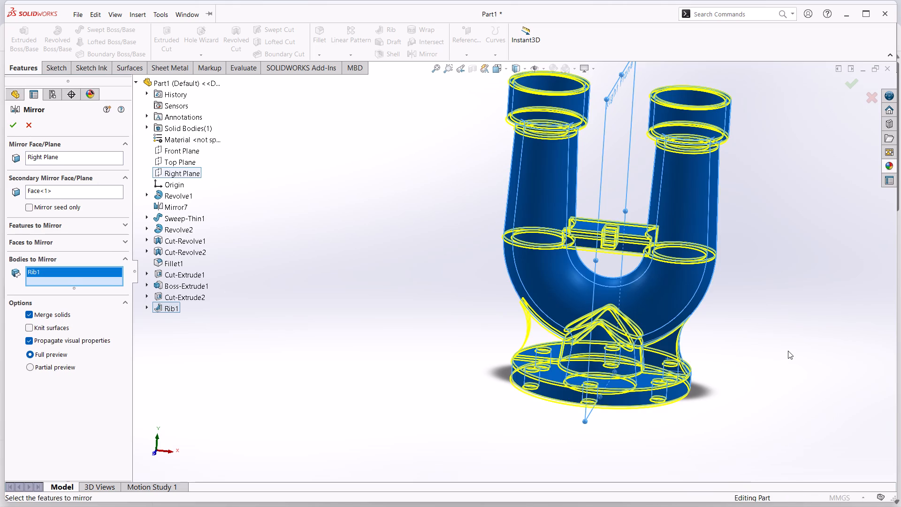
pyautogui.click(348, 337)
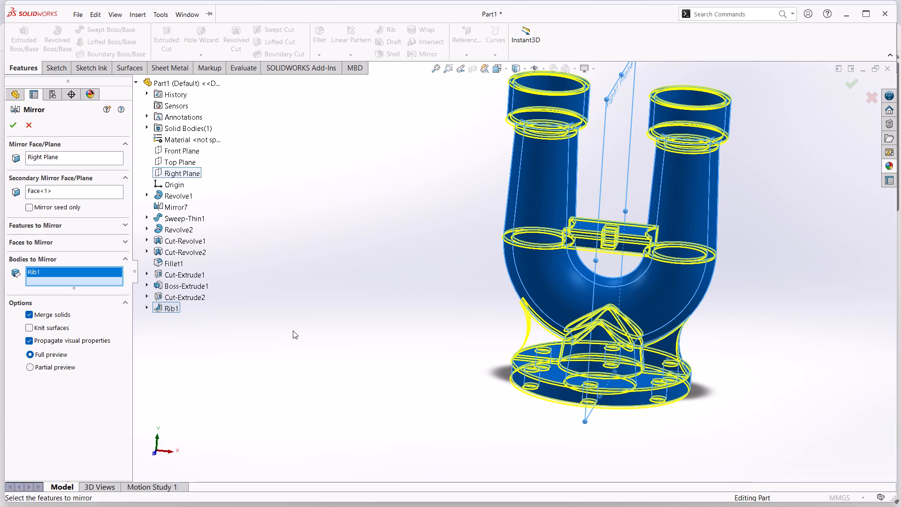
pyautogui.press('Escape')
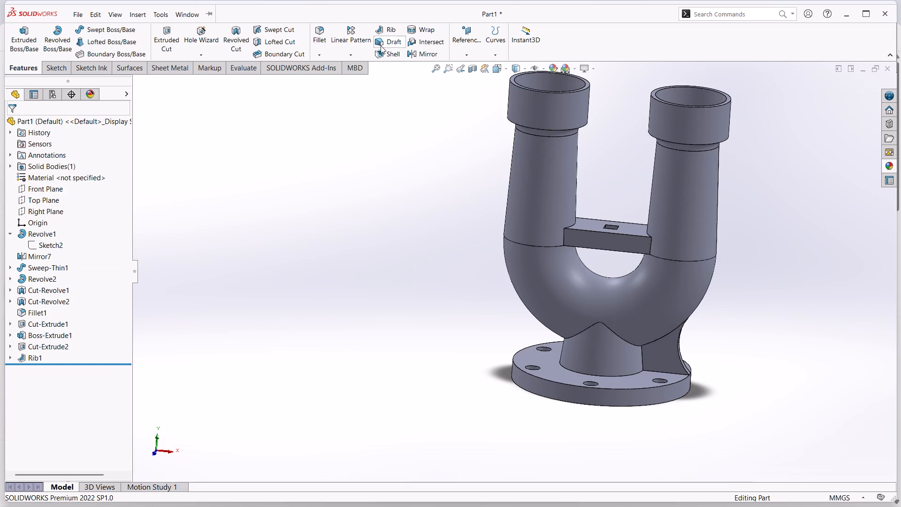
# Mirror the solid body with the rib about the Right Plane, with Merge solids on, to add the opposite rib.
pyautogui.click(418, 55)
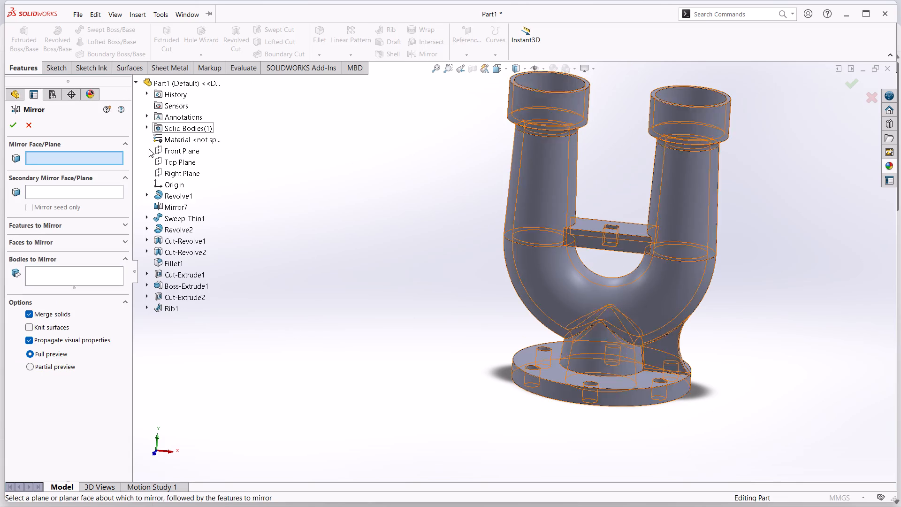
pyautogui.click(183, 171)
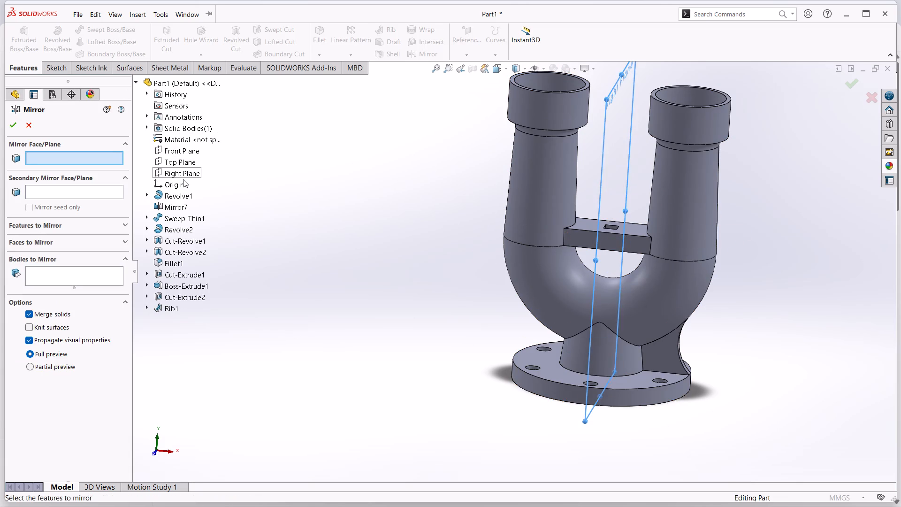
pyautogui.click(84, 273)
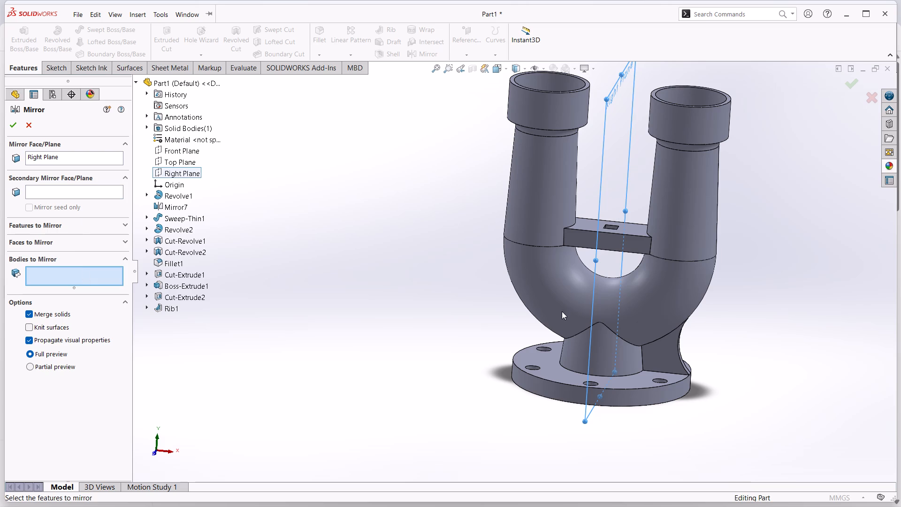
pyautogui.click(659, 351)
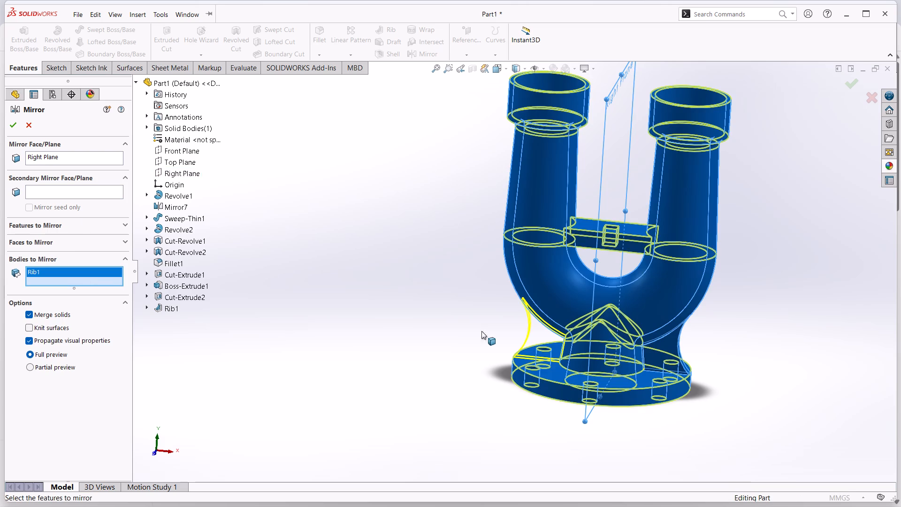
pyautogui.click(18, 128)
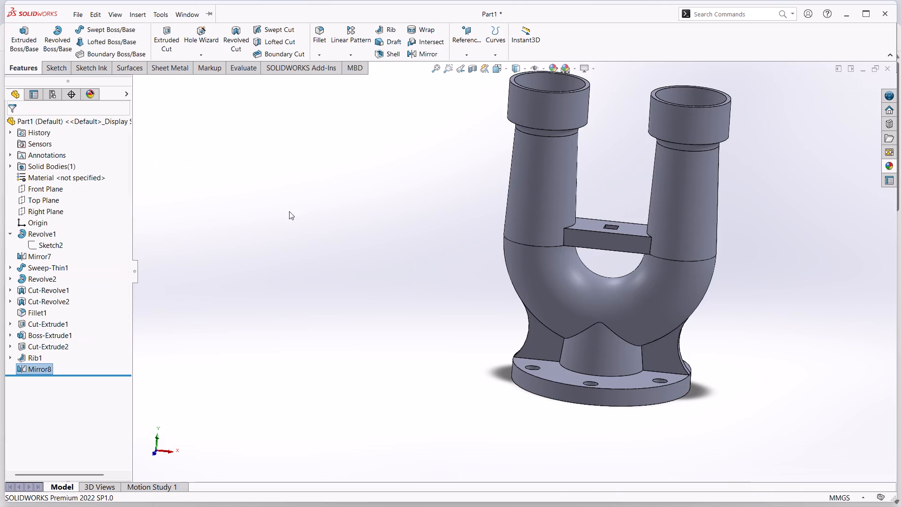
pyautogui.click(290, 211)
# Examine the housing and both ribs from several sides.
pyautogui.moveTo(699, 265); pyautogui.dragTo(621, 312, button='middle')
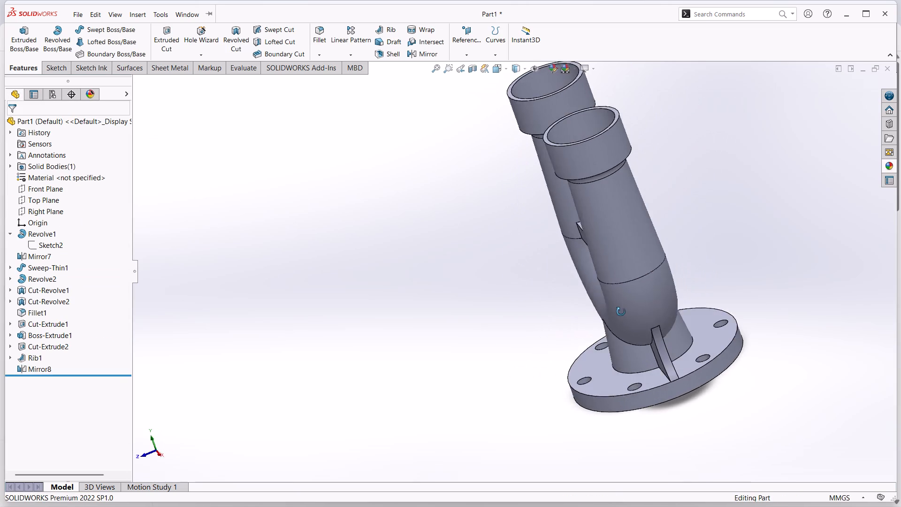
pyautogui.moveTo(621, 312); pyautogui.dragTo(620, 315, button='middle')
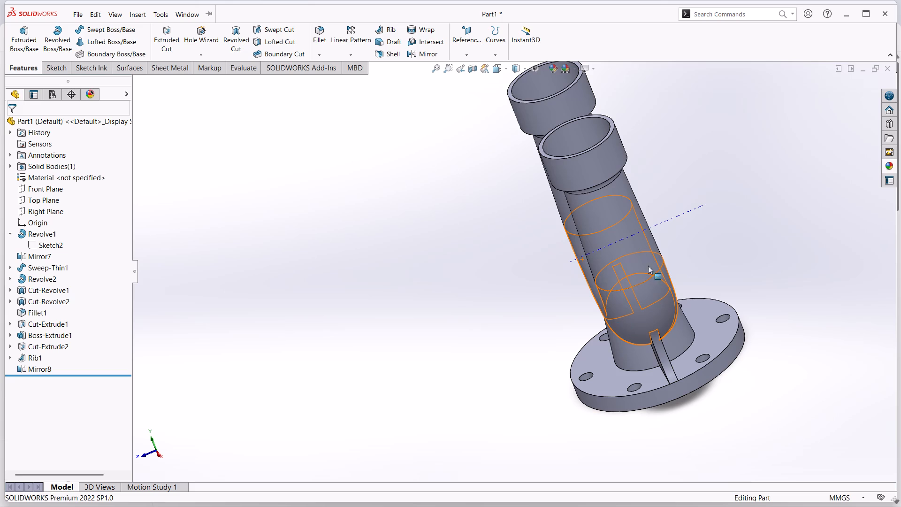
pyautogui.moveTo(681, 223); pyautogui.dragTo(730, 190, button='middle')
pyautogui.scroll(-2, 714, 226)
pyautogui.scroll(2, 714, 227)
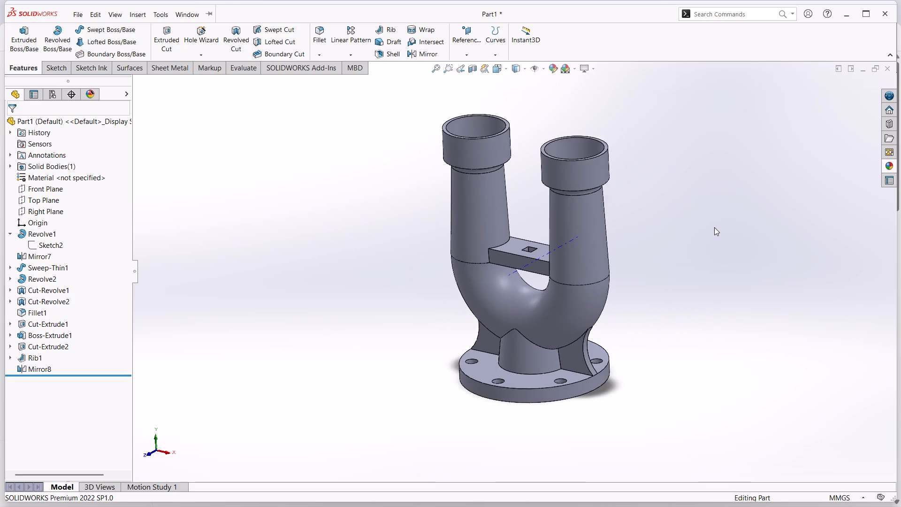
pyautogui.scroll(2, 714, 227)
pyautogui.scroll(-2, 695, 228)
pyautogui.scroll(2, 671, 237)
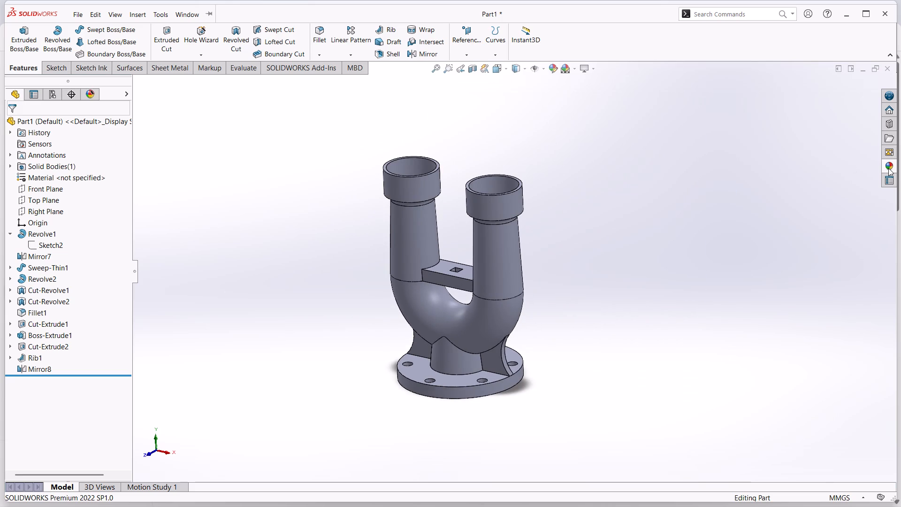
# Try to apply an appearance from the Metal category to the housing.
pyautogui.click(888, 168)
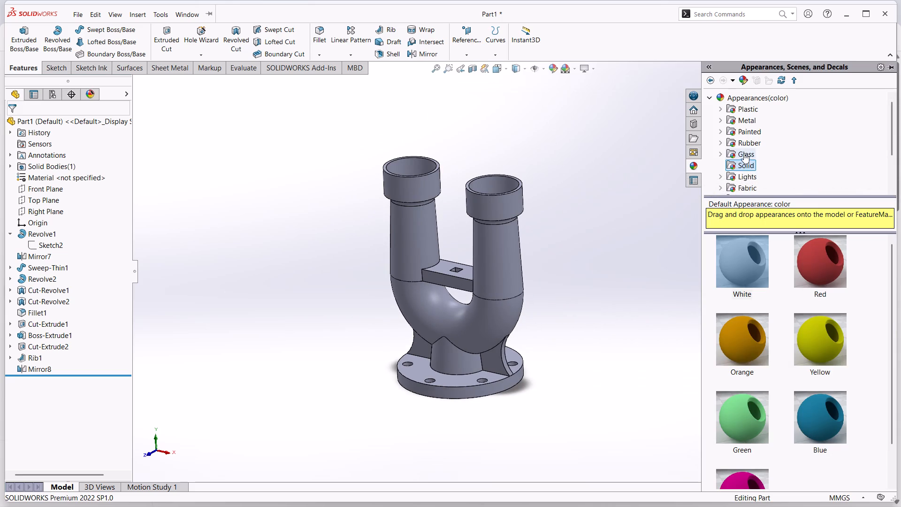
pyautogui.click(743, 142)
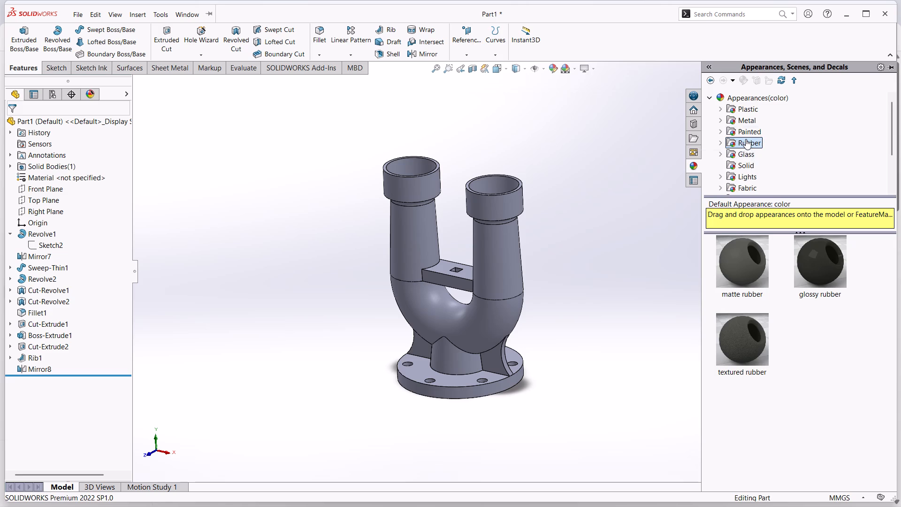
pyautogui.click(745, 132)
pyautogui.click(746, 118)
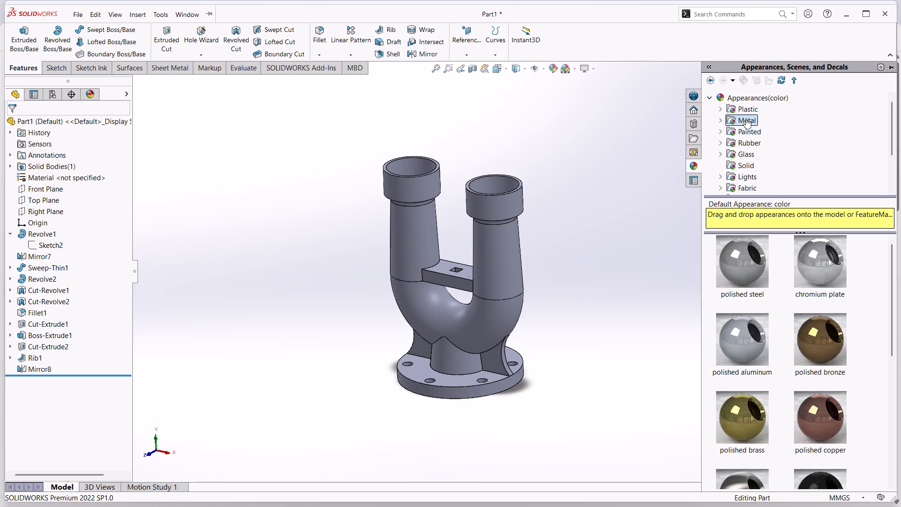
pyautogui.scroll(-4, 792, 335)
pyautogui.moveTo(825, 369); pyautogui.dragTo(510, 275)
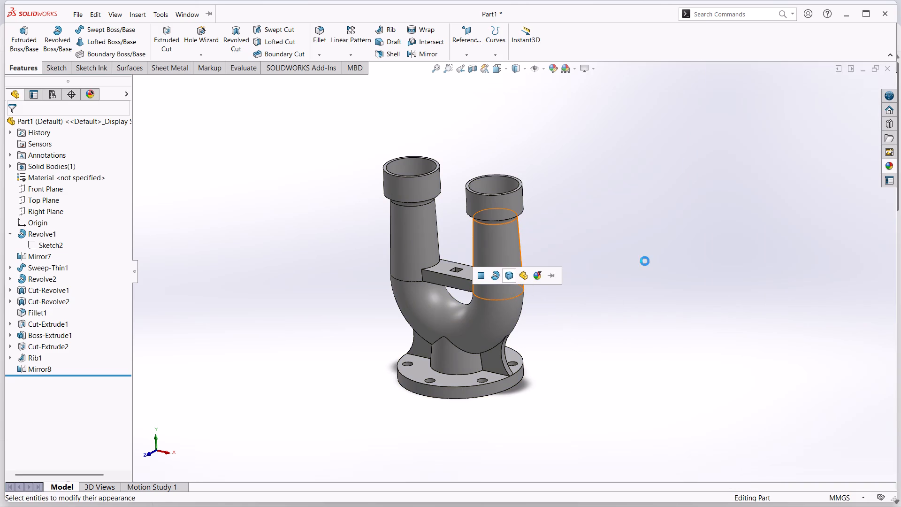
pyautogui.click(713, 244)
# Apply a metal appearance to the entire housing body.
pyautogui.moveTo(579, 282); pyautogui.dragTo(617, 261, button='middle')
pyautogui.scroll(-2, 591, 268)
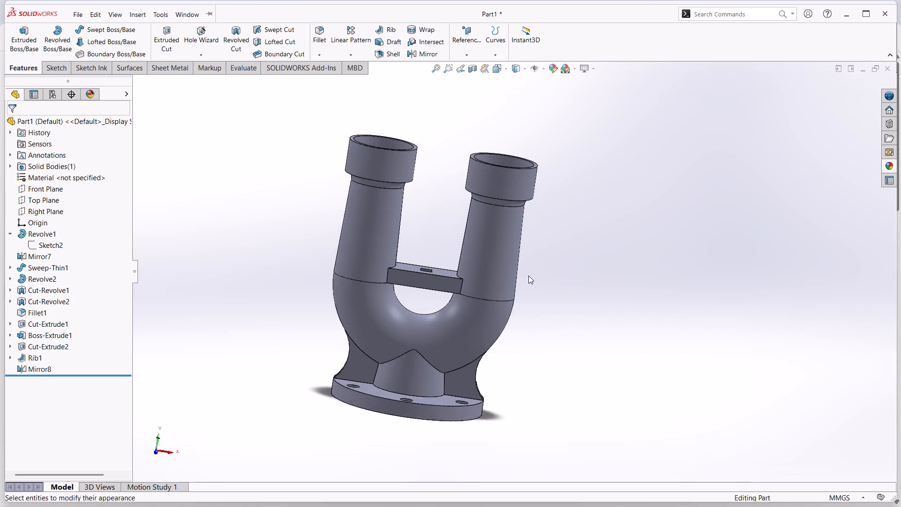
pyautogui.scroll(1, 522, 273)
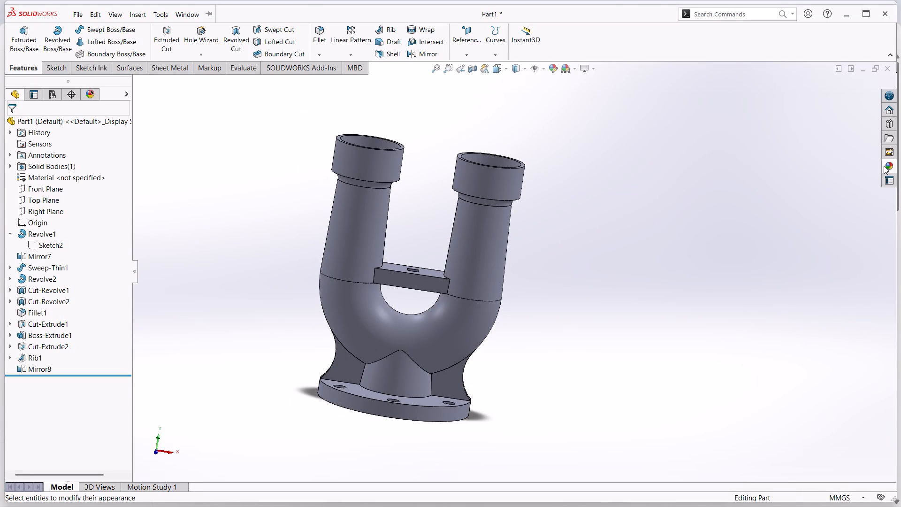
pyautogui.click(884, 166)
pyautogui.scroll(5, 773, 254)
pyautogui.moveTo(745, 265); pyautogui.dragTo(471, 259)
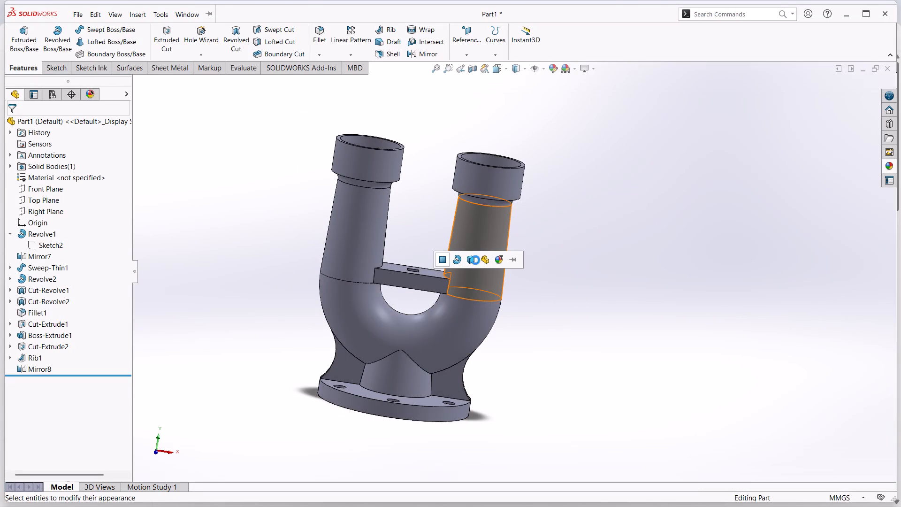
pyautogui.click(471, 262)
pyautogui.click(630, 249)
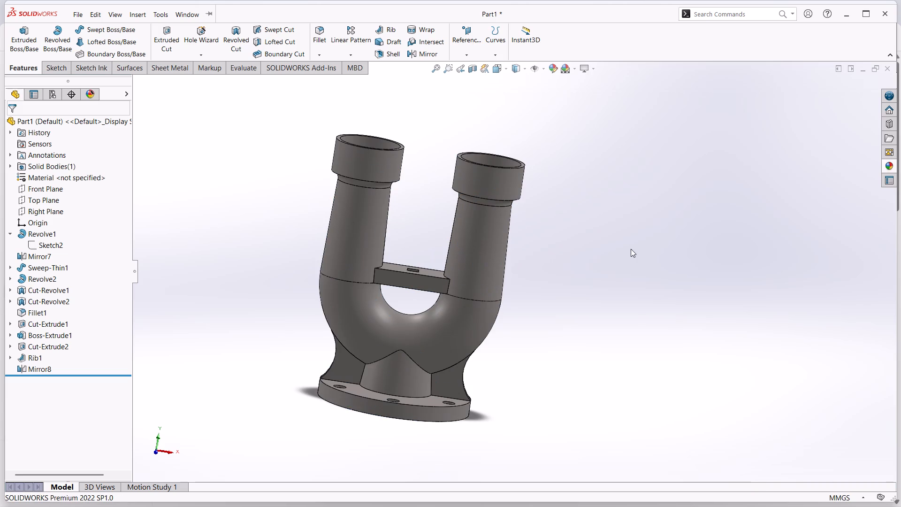
# Save the housing as a SOLIDWORKS part named Part2 in the new project folder.
pyautogui.moveTo(631, 249); pyautogui.dragTo(557, 303, button='middle')
pyautogui.moveTo(560, 289); pyautogui.dragTo(561, 284, button='middle')
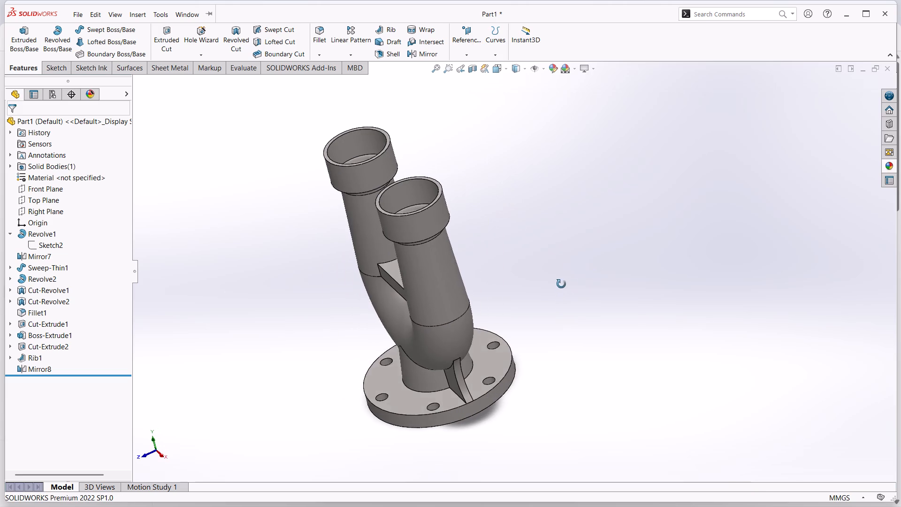
pyautogui.moveTo(561, 284); pyautogui.dragTo(590, 251, button='middle')
pyautogui.scroll(-1, 585, 253)
pyautogui.scroll(2, 585, 253)
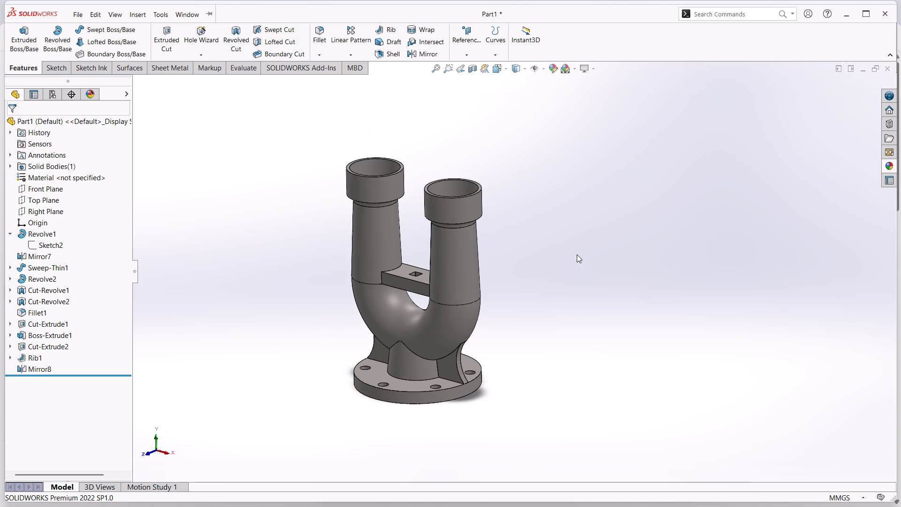
pyautogui.scroll(-1, 577, 254)
pyautogui.hotkey('ctrl', 's')
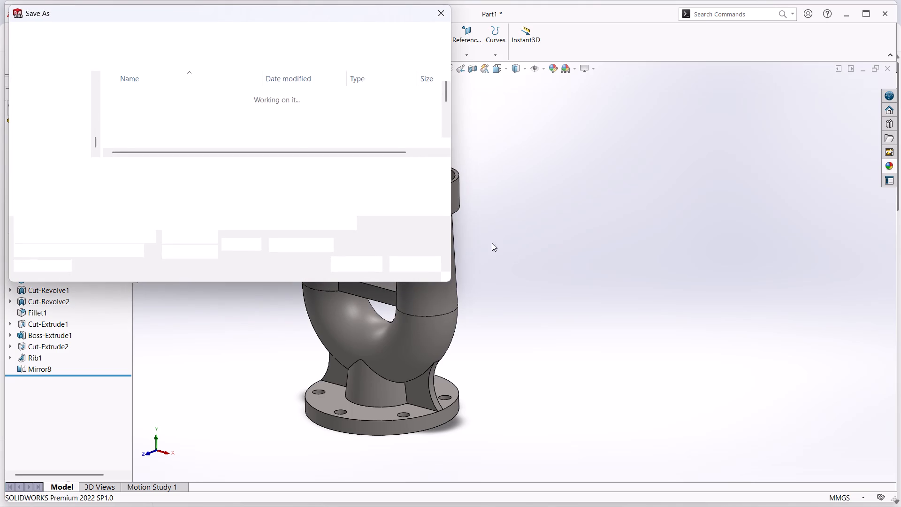
pyautogui.doubleClick(145, 101)
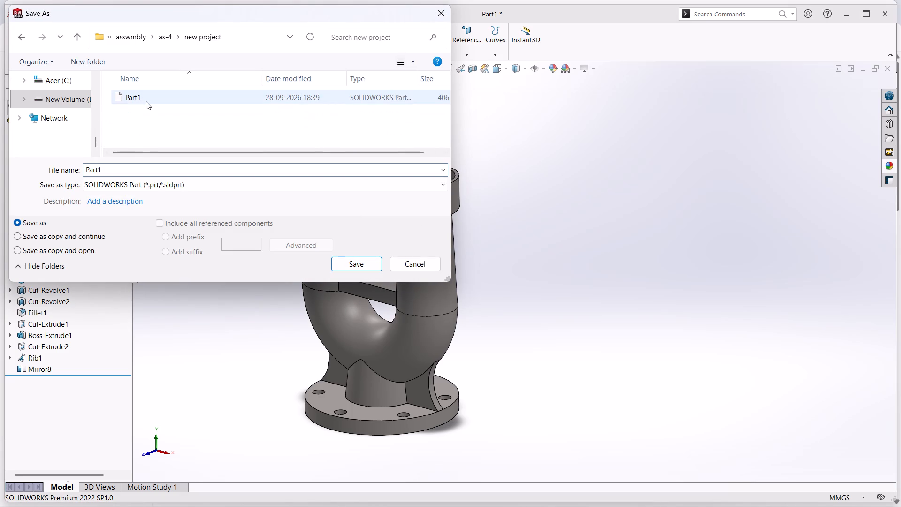
pyautogui.click(127, 169)
pyautogui.click(127, 169)
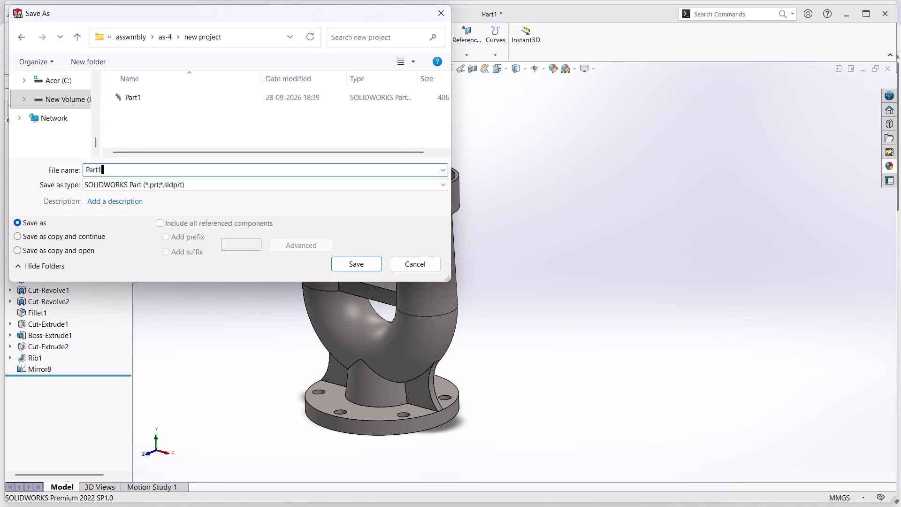
pyautogui.press('BackSpace')
pyautogui.press('2')
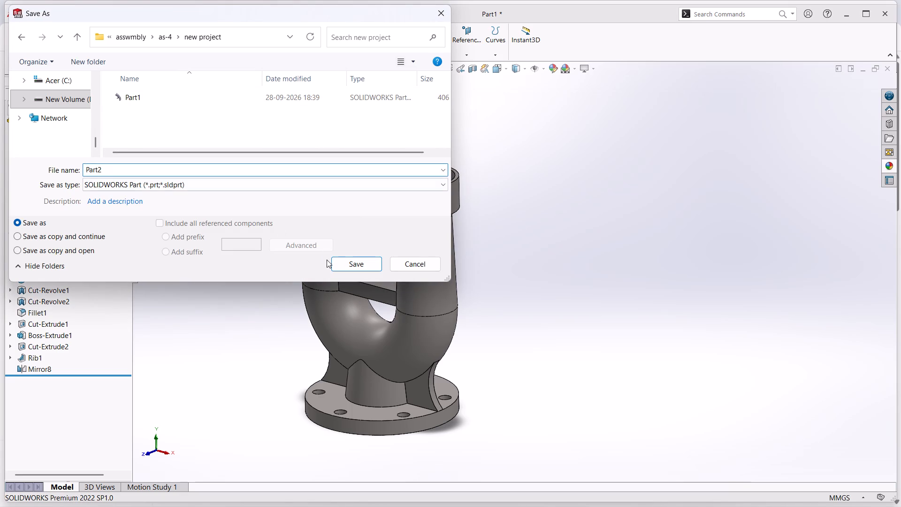
pyautogui.click(344, 263)
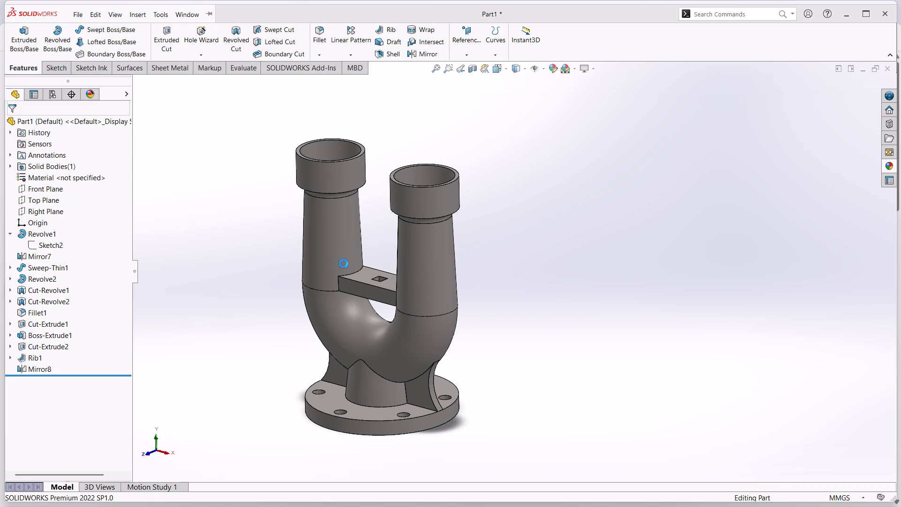
pyautogui.click(263, 265)
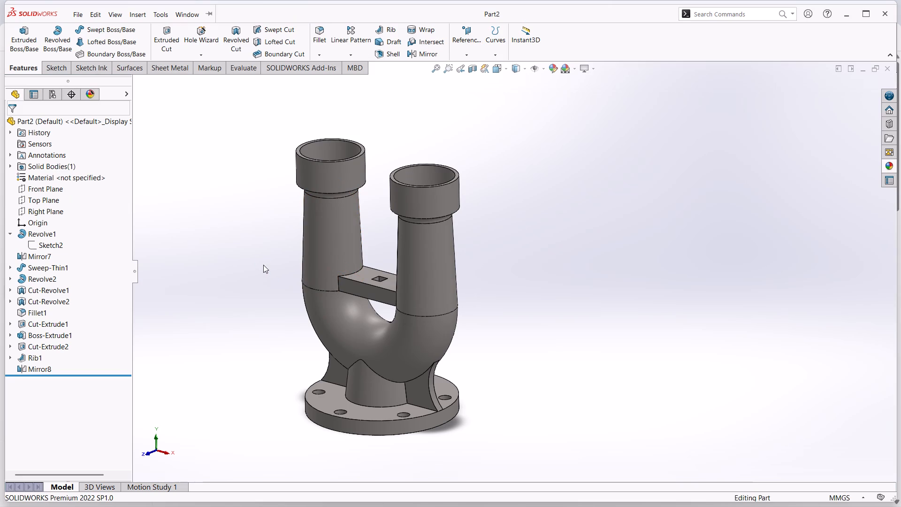
# Save the Part2 housing file again under its existing name.
pyautogui.hotkey('ctrl', 's')
pyautogui.click(265, 209)
pyautogui.hotkey('ctrl', 's')
pyautogui.click(177, 191)
pyautogui.moveTo(549, 201); pyautogui.dragTo(566, 199, button='middle')
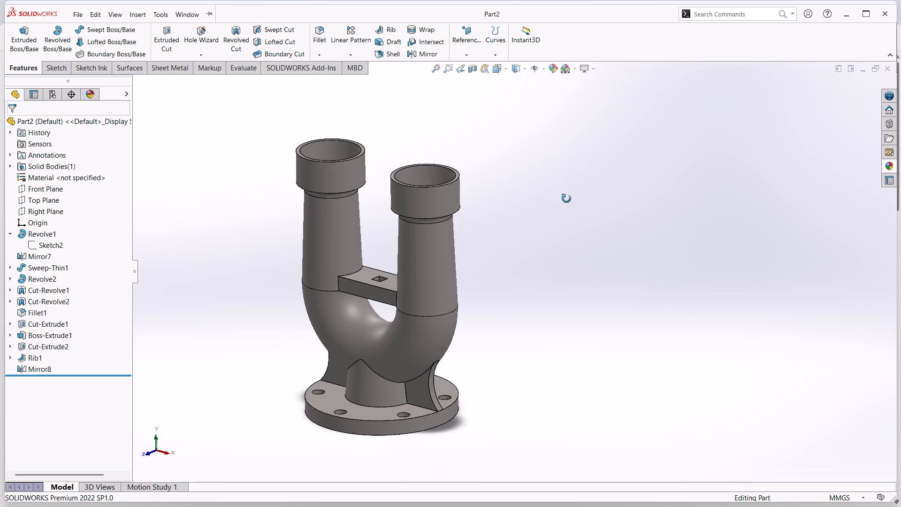
pyautogui.moveTo(566, 199); pyautogui.dragTo(596, 259, button='middle')
pyautogui.rightClick(243, 185)
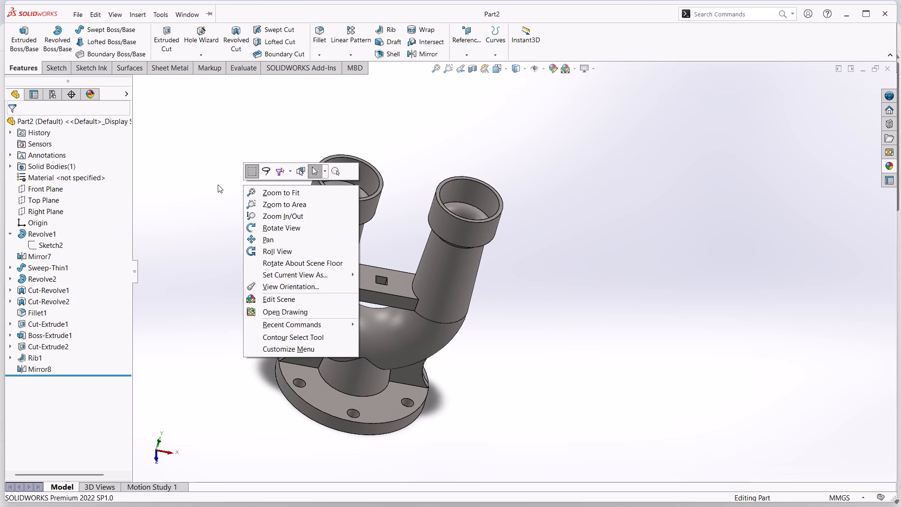
pyautogui.click(217, 184)
pyautogui.hotkey('ctrl', 's')
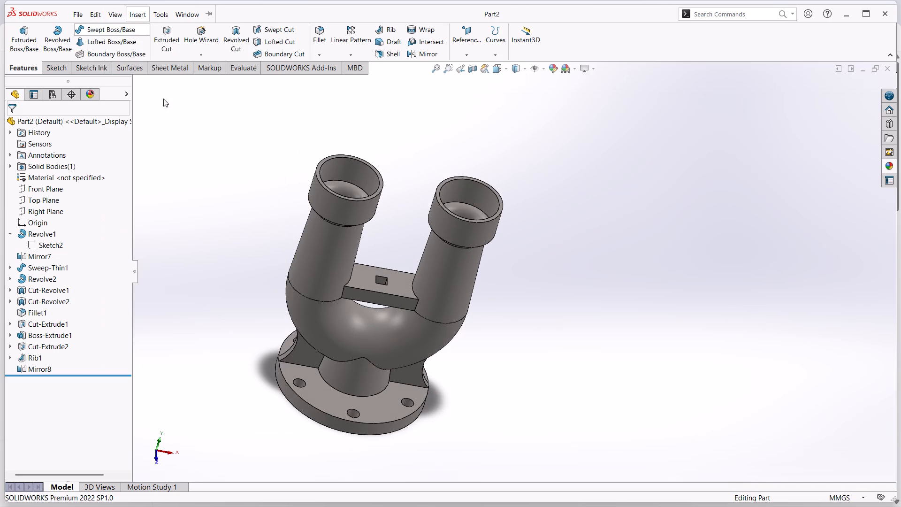
pyautogui.click(255, 251)
# Examine the finished housing's pipe openings, bridge, flange and ribs from several angles.
pyautogui.moveTo(586, 246); pyautogui.dragTo(570, 220, button='middle')
pyautogui.scroll(-1, 585, 243)
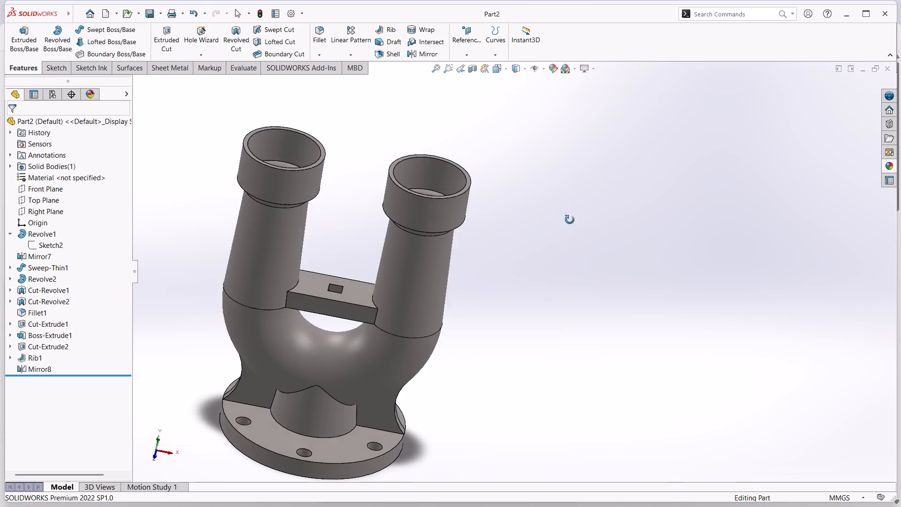
pyautogui.moveTo(570, 220); pyautogui.dragTo(528, 291, button='middle')
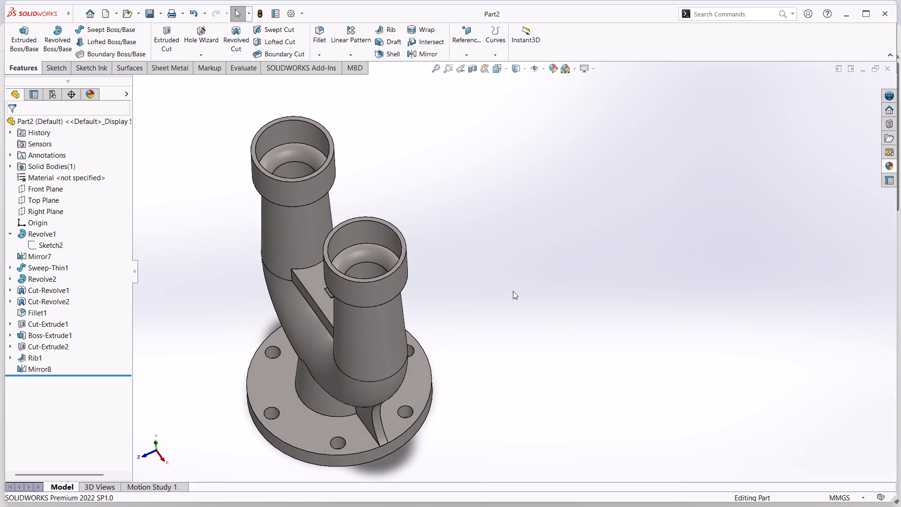
pyautogui.moveTo(387, 378); pyautogui.dragTo(447, 299, button='middle')
pyautogui.scroll(1, 375, 326)
pyautogui.scroll(-2, 370, 328)
pyautogui.scroll(2, 459, 310)
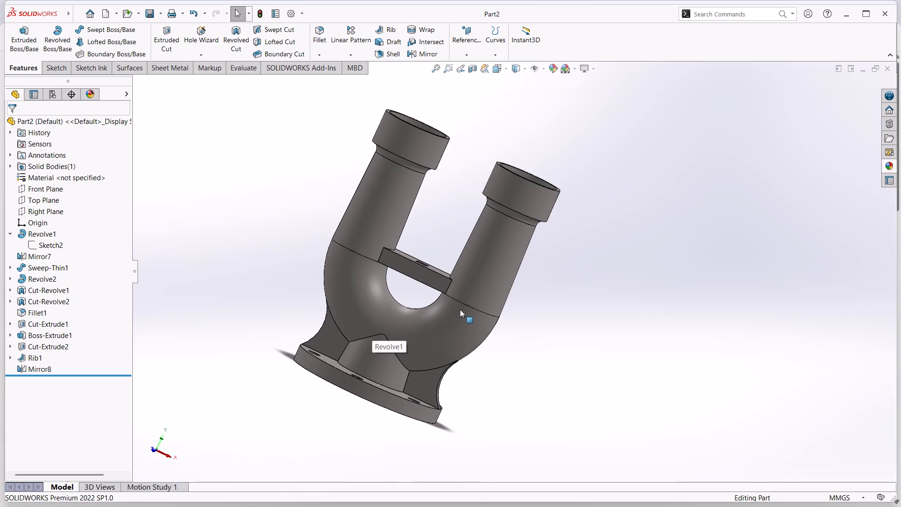
pyautogui.moveTo(460, 309); pyautogui.dragTo(403, 337, button='middle')
pyautogui.rightClick(298, 310)
pyautogui.click(206, 194)
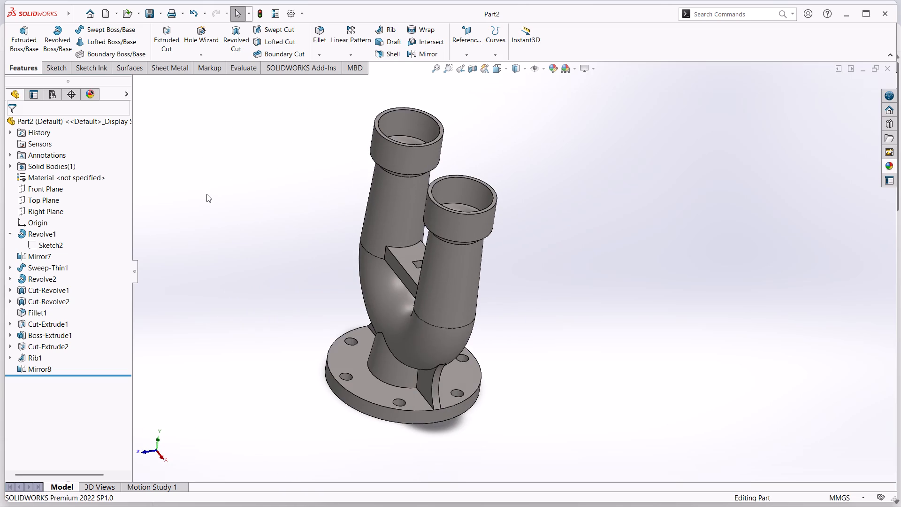
# Save the part again and export it as an Adobe PDF named Part2 in the new project folder.
pyautogui.hotkey('ctrl', 's')
pyautogui.click(161, 18)
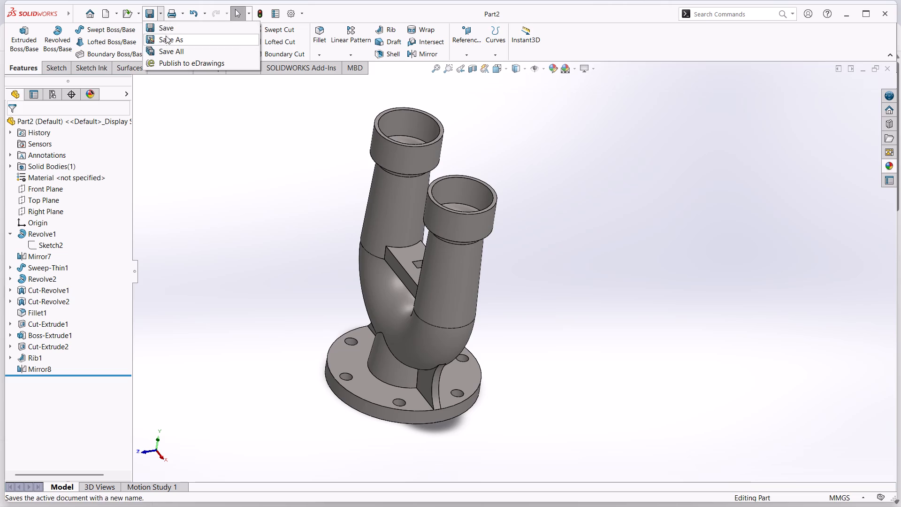
pyautogui.click(166, 38)
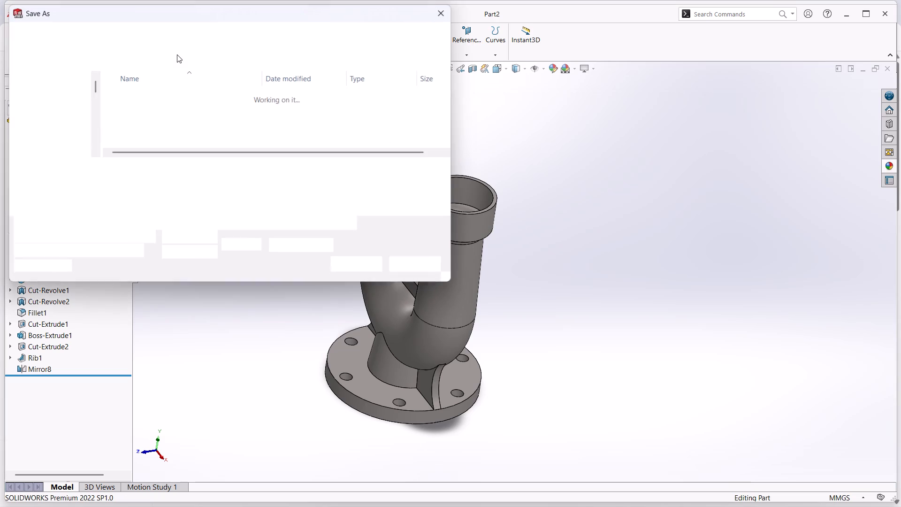
pyautogui.click(183, 189)
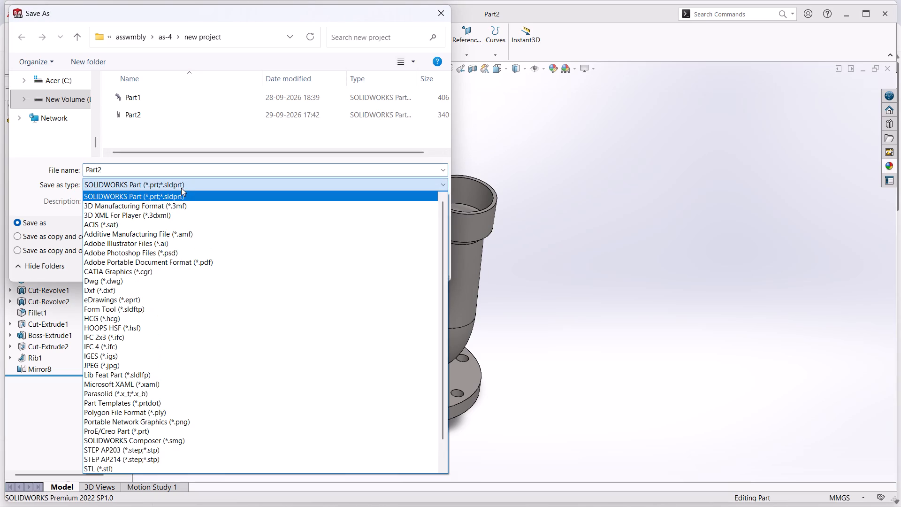
pyautogui.click(176, 265)
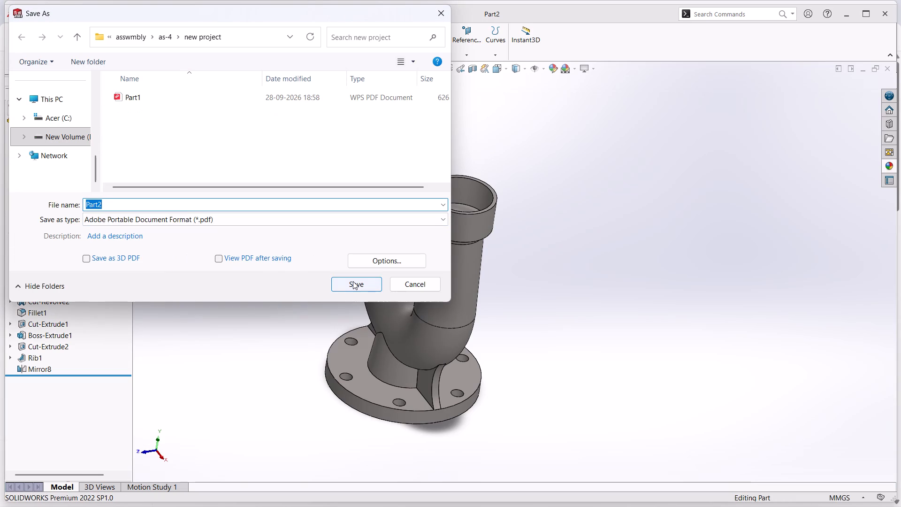
pyautogui.click(295, 203)
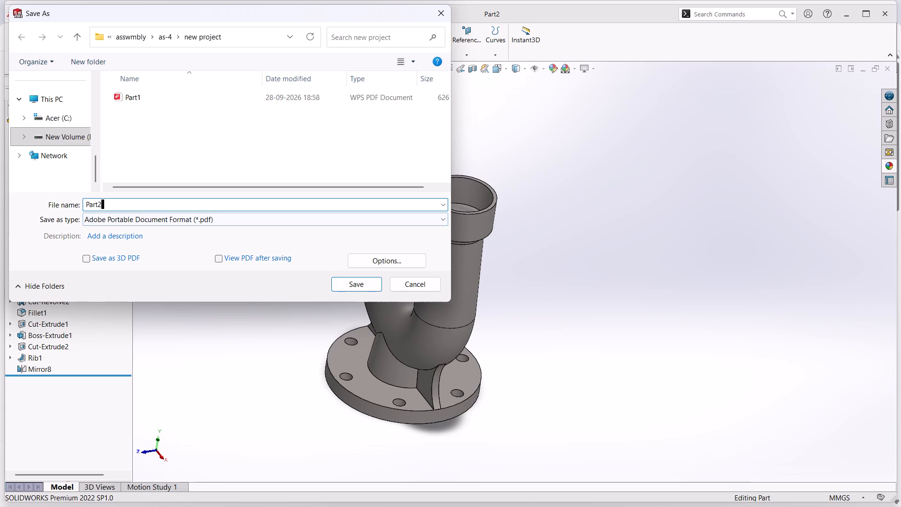
pyautogui.click(354, 286)
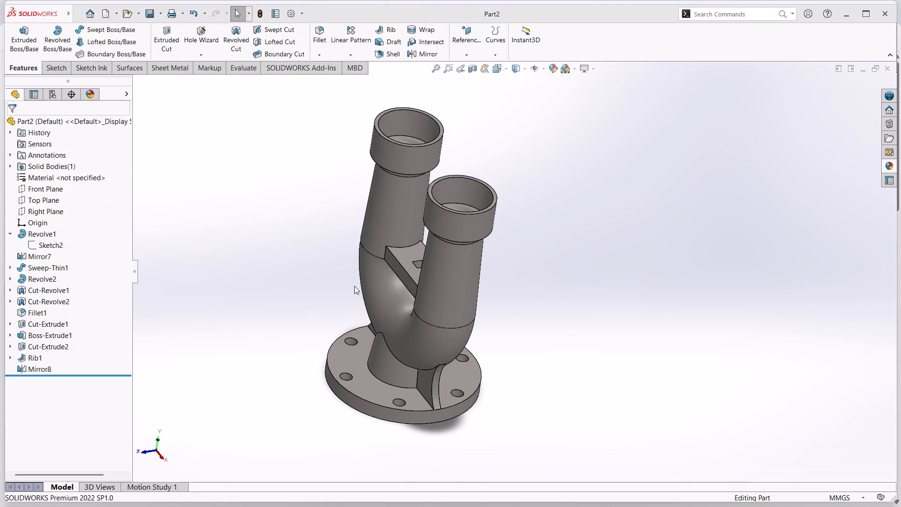